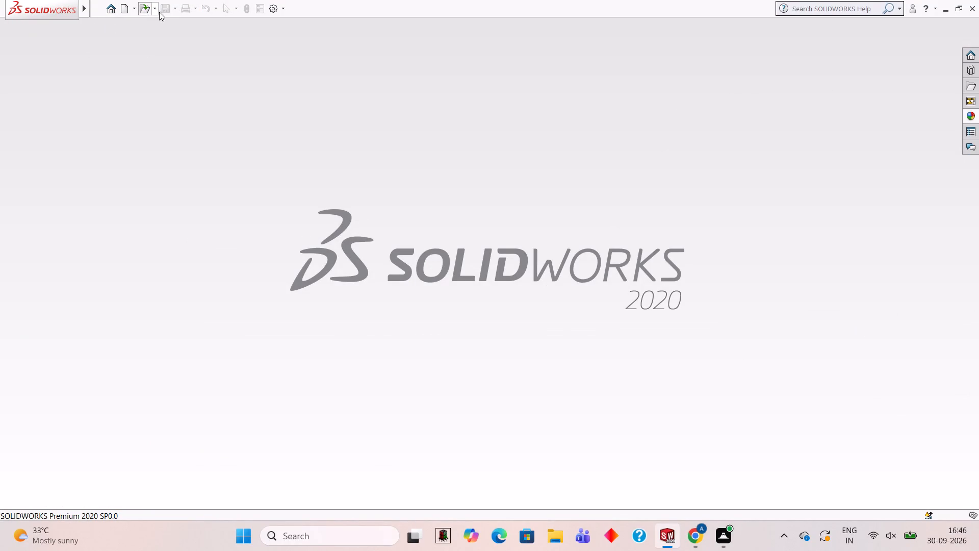
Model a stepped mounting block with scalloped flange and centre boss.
Create a new part document.
click(129, 11)
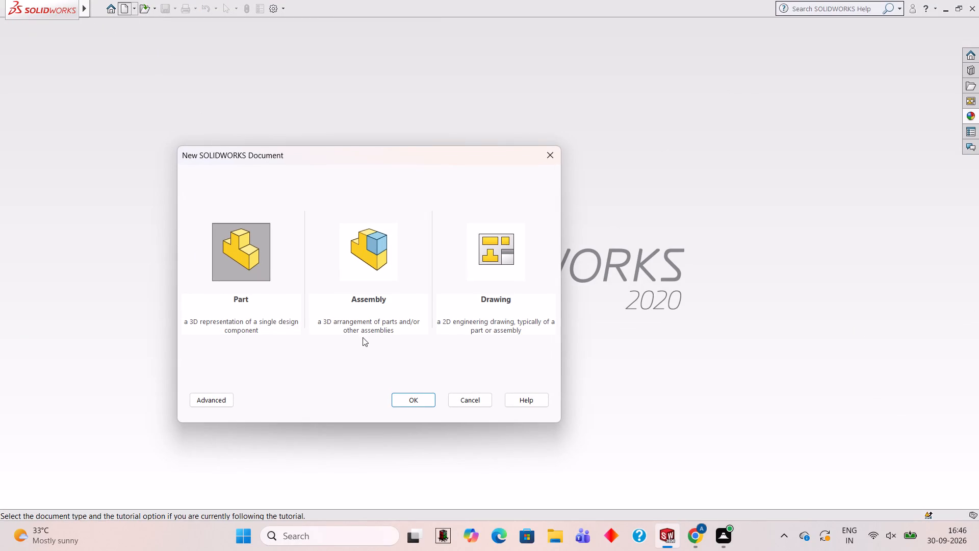
click(401, 401)
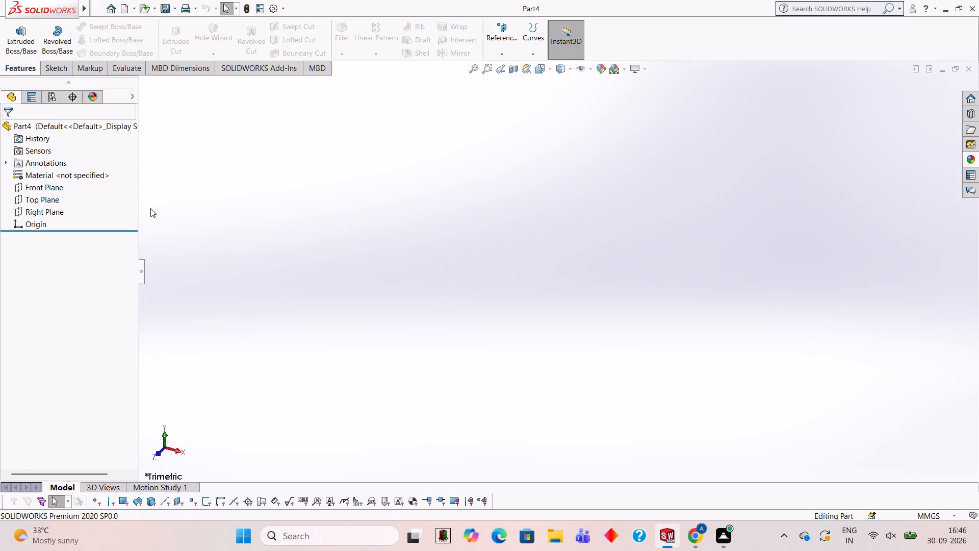
On the Front Plane, sketch a closed 100 mm by 100 mm square of lines, running down and across from the origin.
click(30, 190)
click(44, 172)
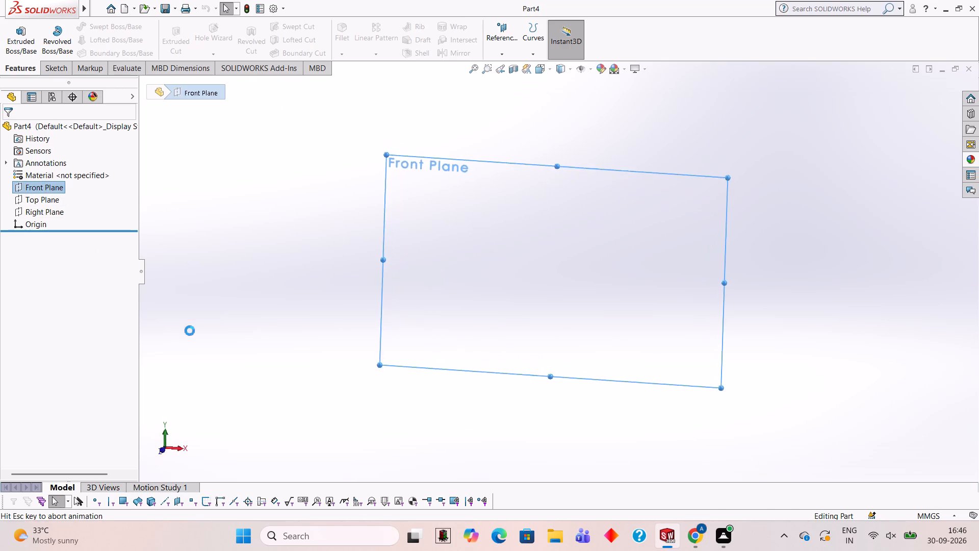
click(491, 216)
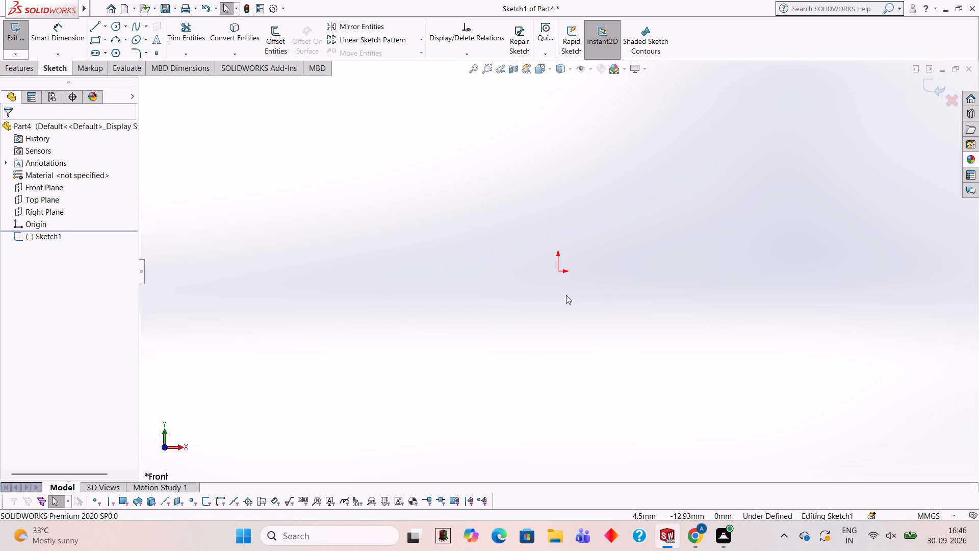
click(97, 30)
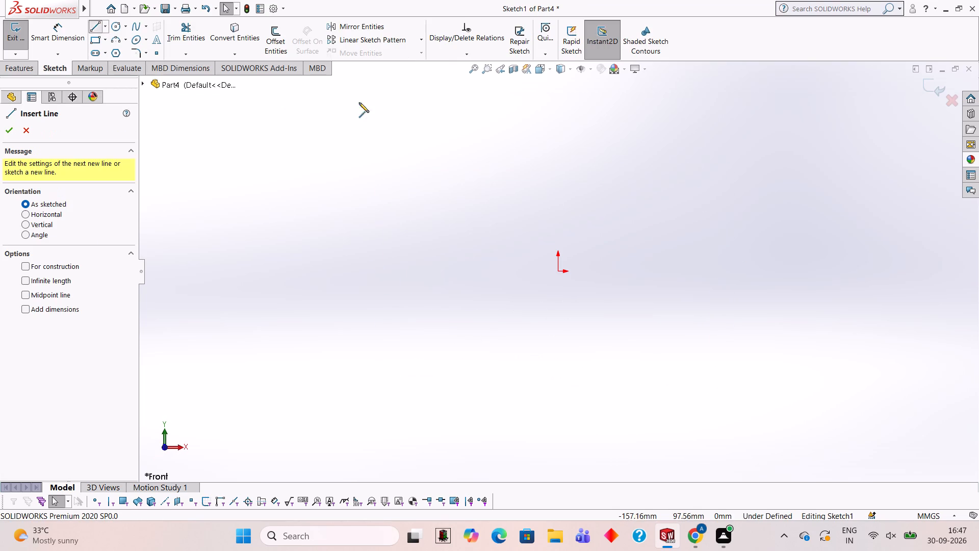
click(557, 270)
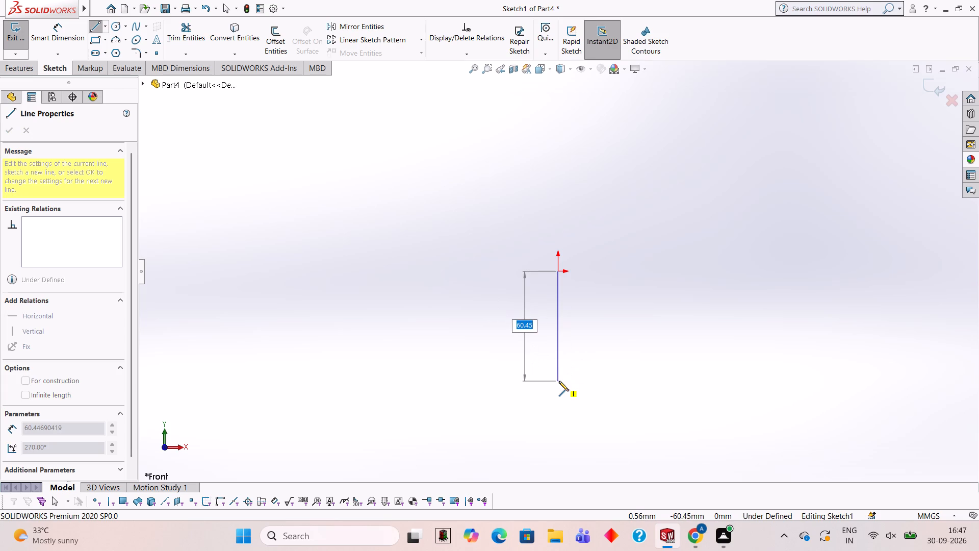
text(100)
key(Return)
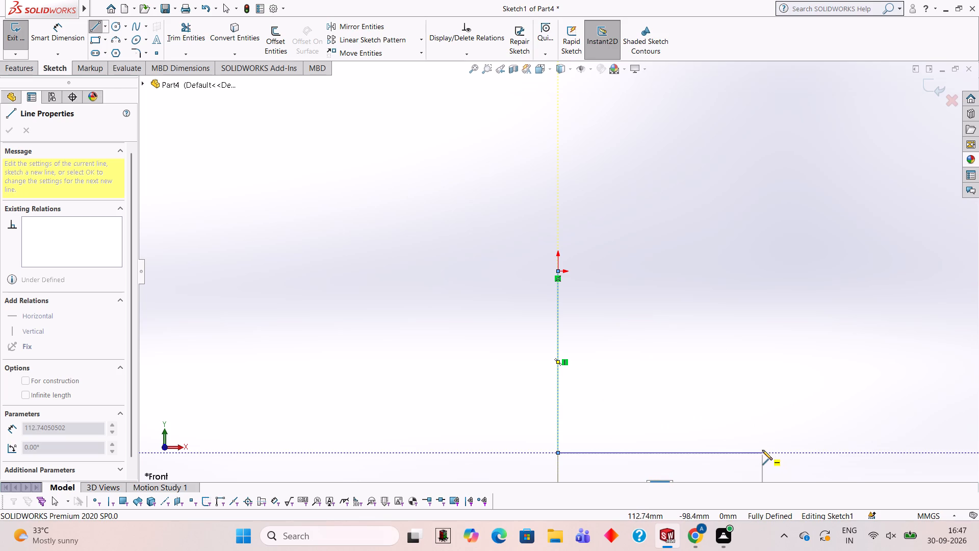
text(100)
key(Return)
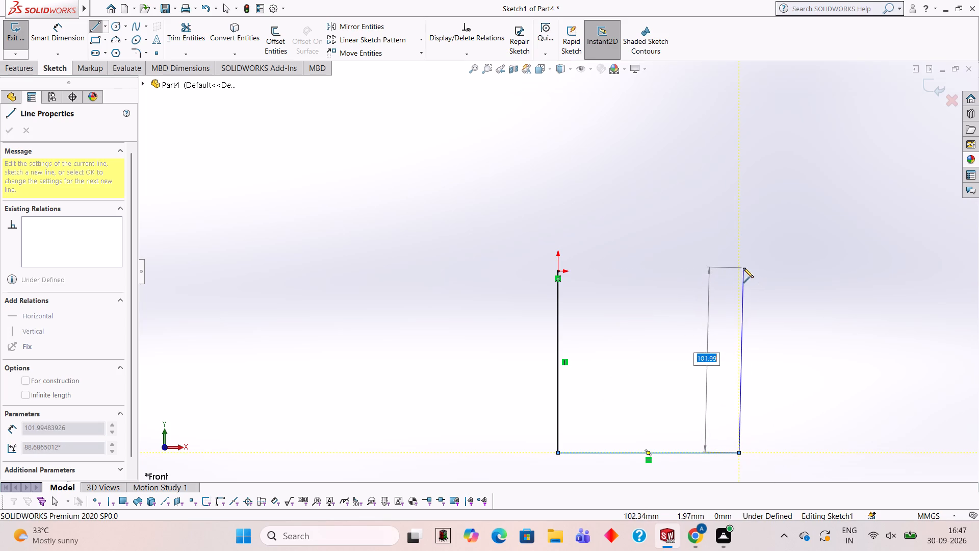
click(739, 269)
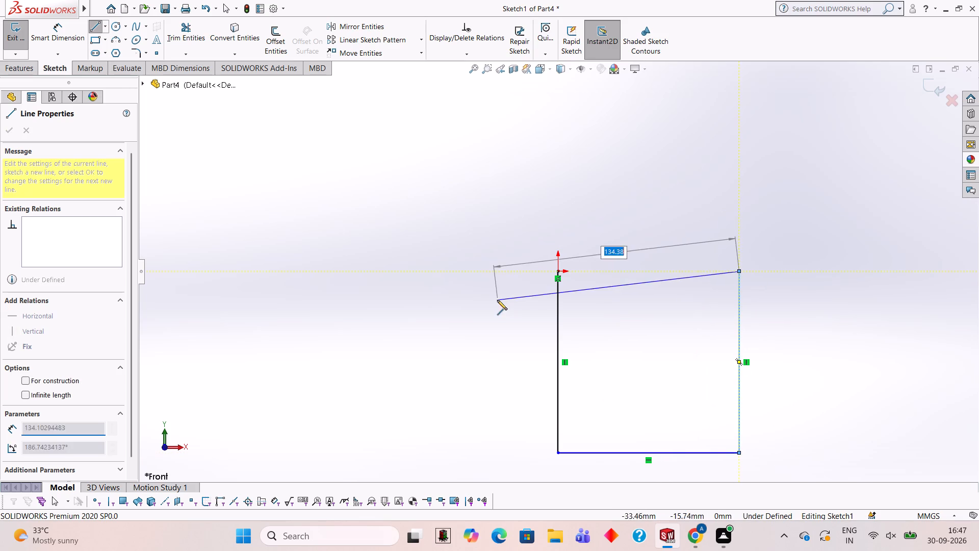
click(557, 272)
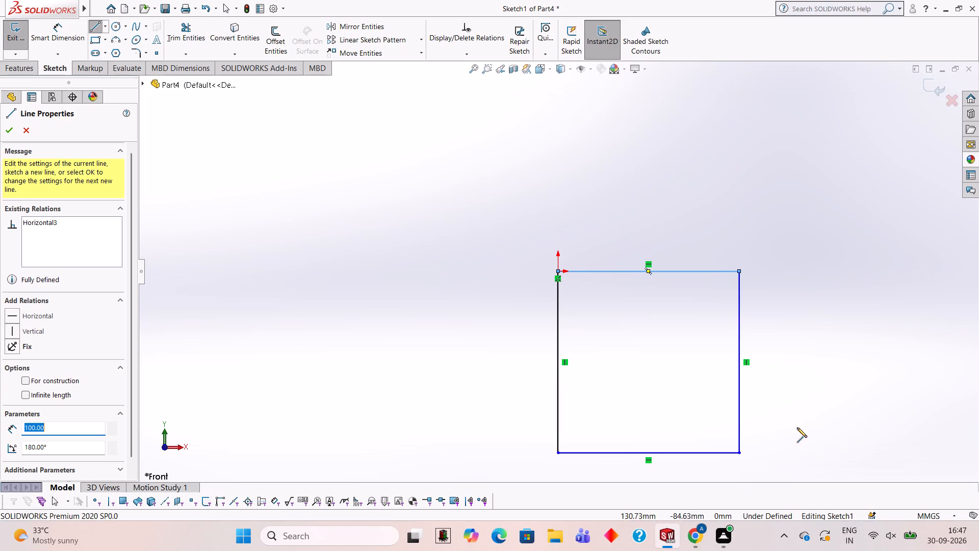
Extrude the square sketch as a blind boss 30 mm deep.
scroll(802, 435, up, 2)
scroll(805, 441, down, 3)
scroll(392, 86, up, 1)
scroll(392, 97, down, 1)
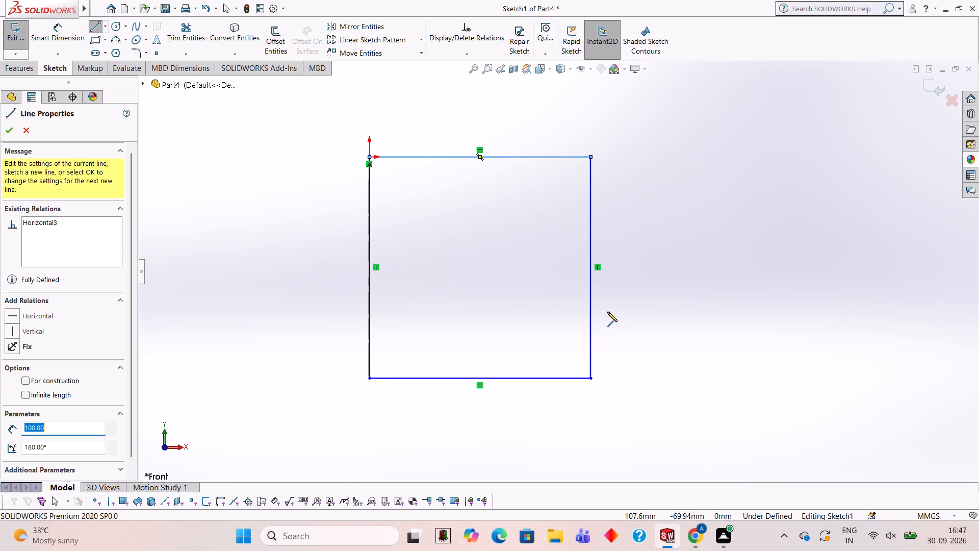
click(13, 68)
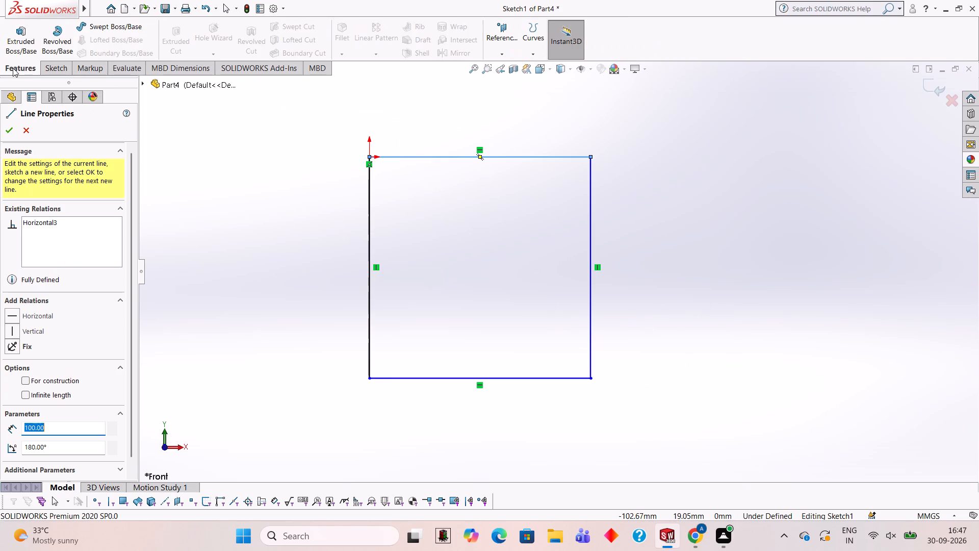
click(26, 36)
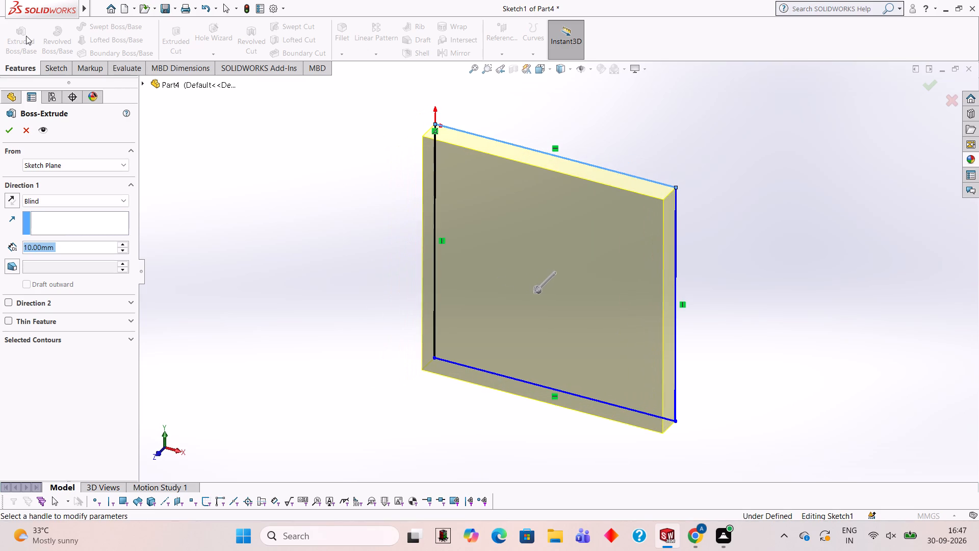
text(30)
key(Return)
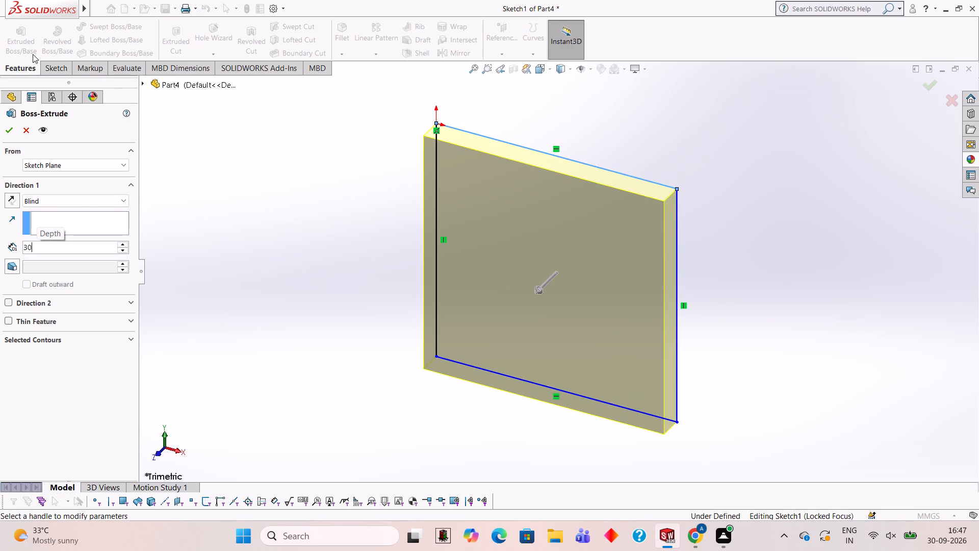
click(7, 134)
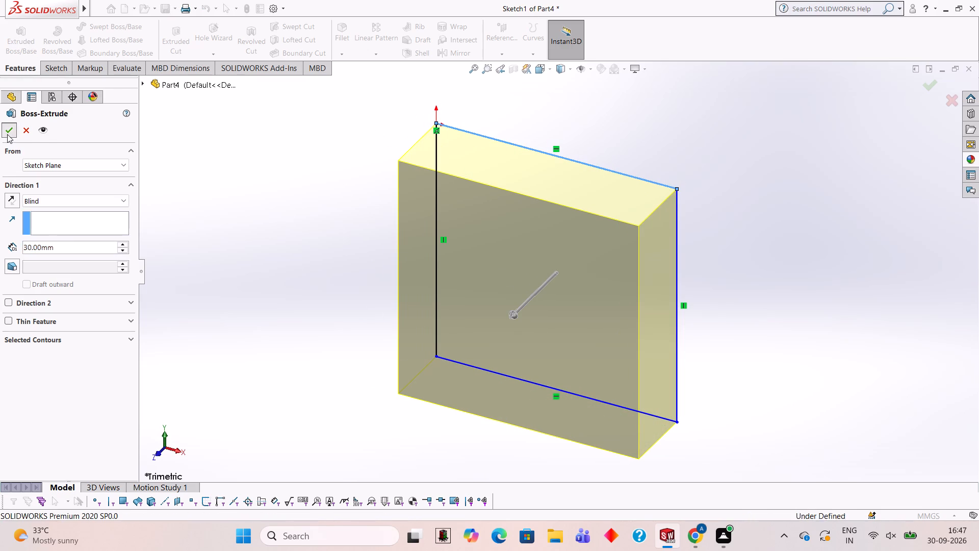
click(387, 185)
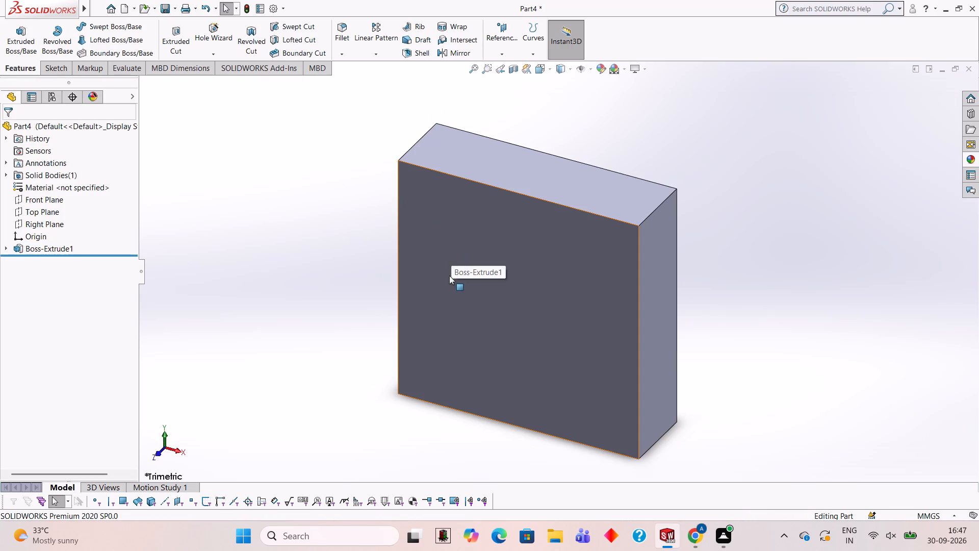
Start a sketch on the block's large front face and draw a 90 mm by 90 mm corner rectangle on it.
middle_drag(355, 310, 372, 229)
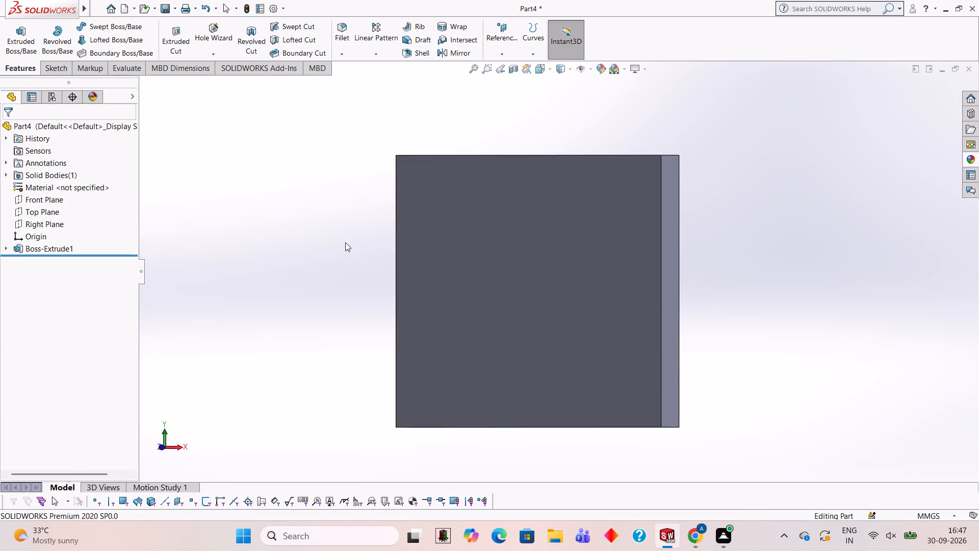
middle_drag(343, 243, 373, 265)
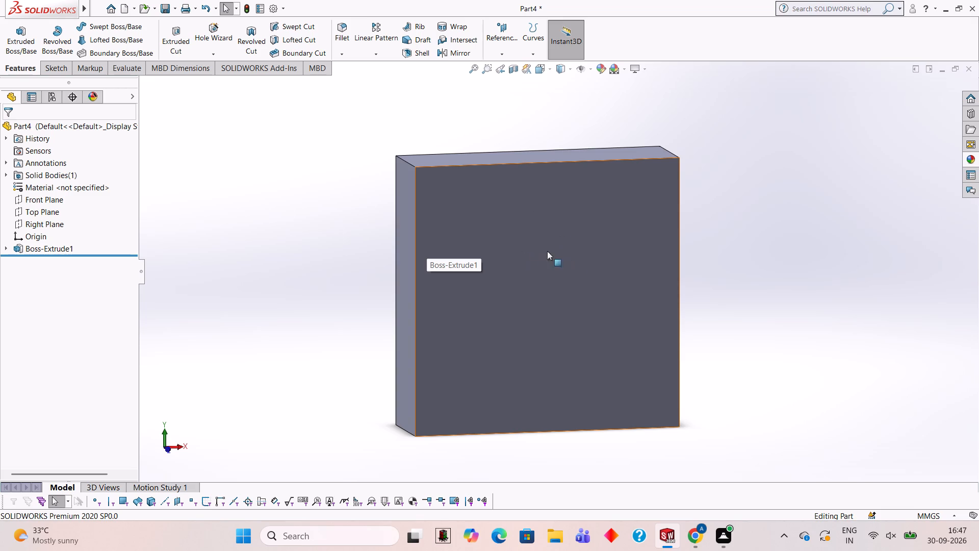
click(534, 253)
click(575, 226)
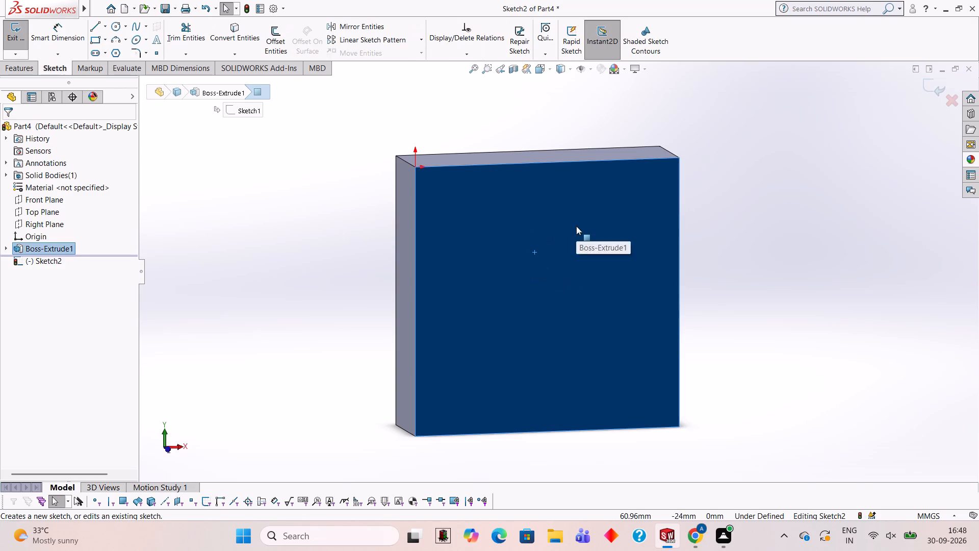
key(ctrl+8)
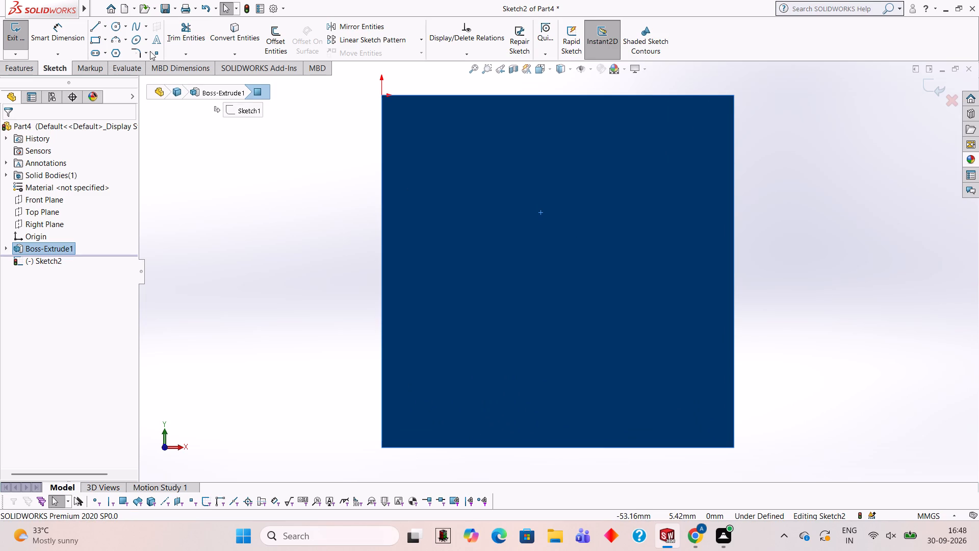
click(96, 40)
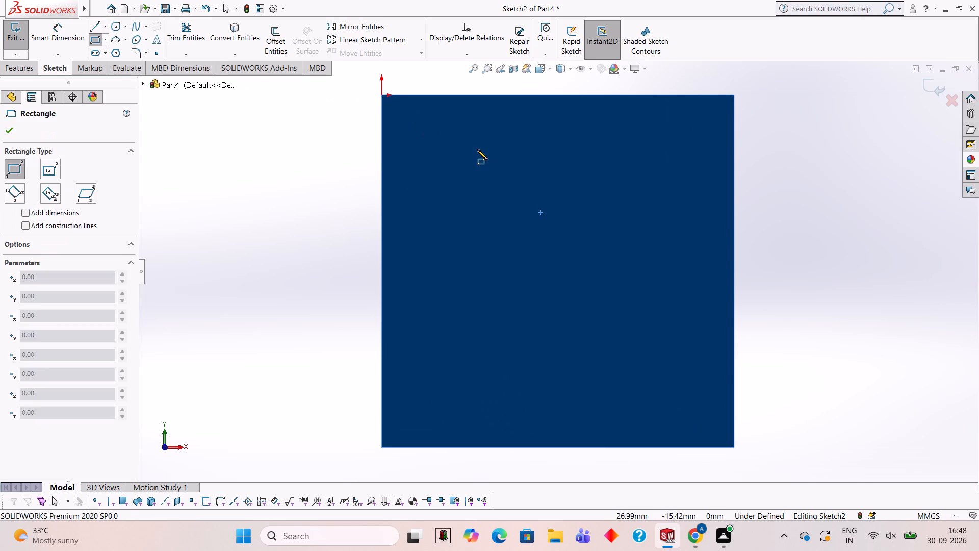
click(424, 134)
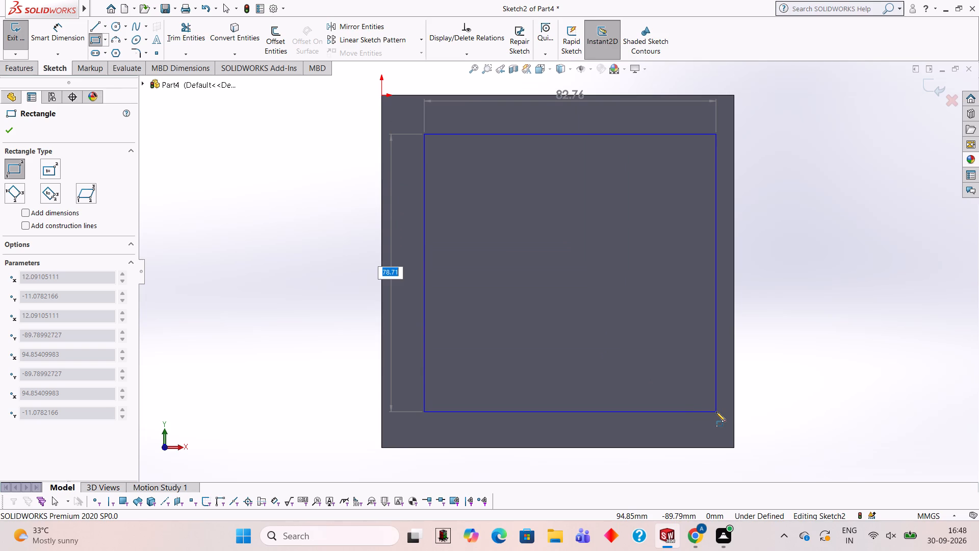
text(90)
key(Return)
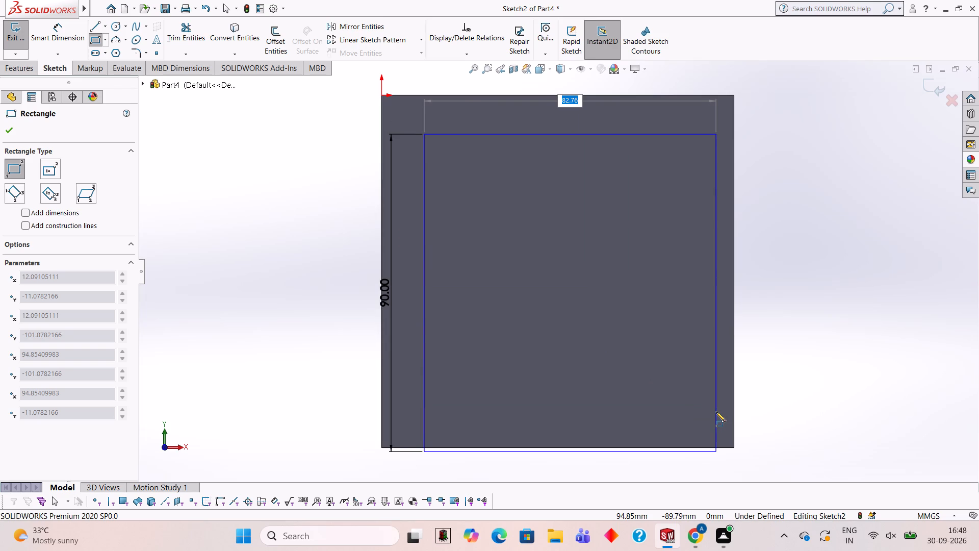
text(90)
key(Return)
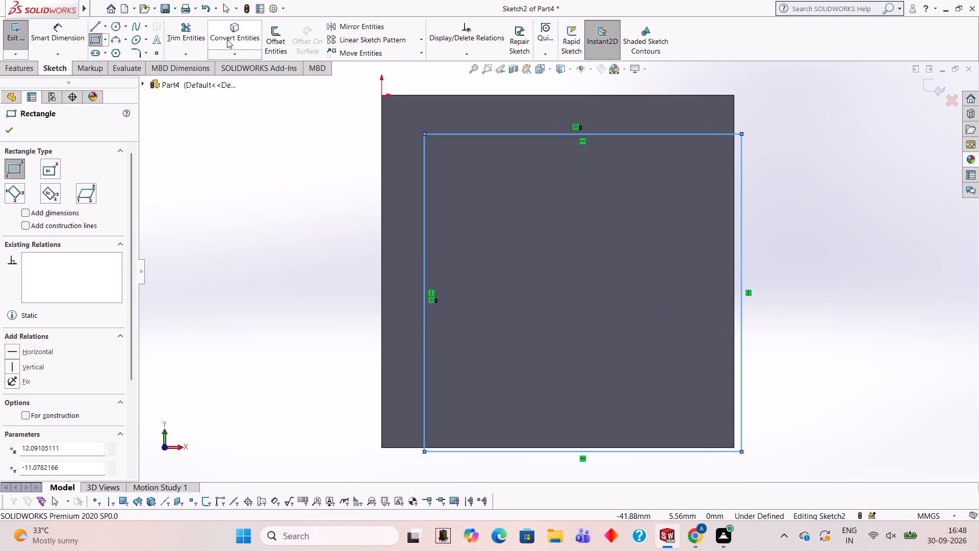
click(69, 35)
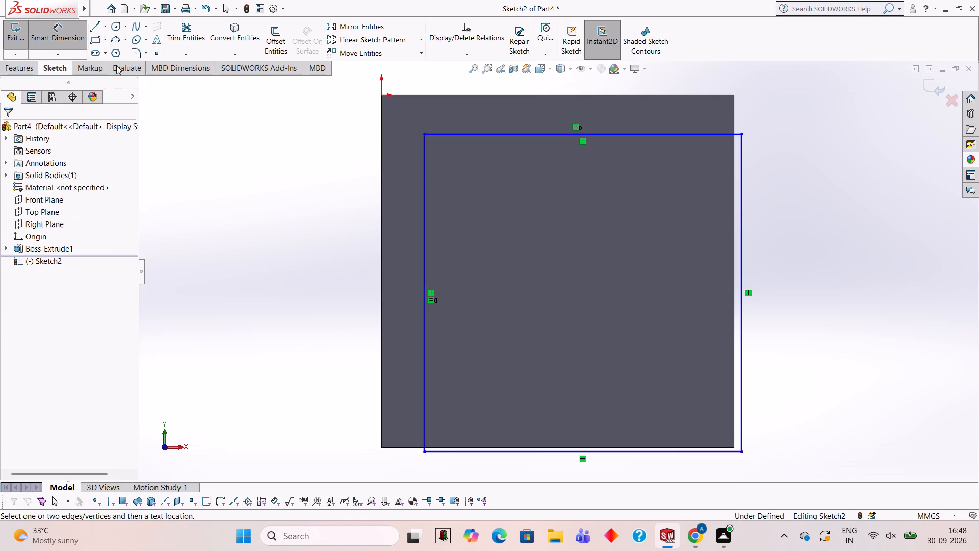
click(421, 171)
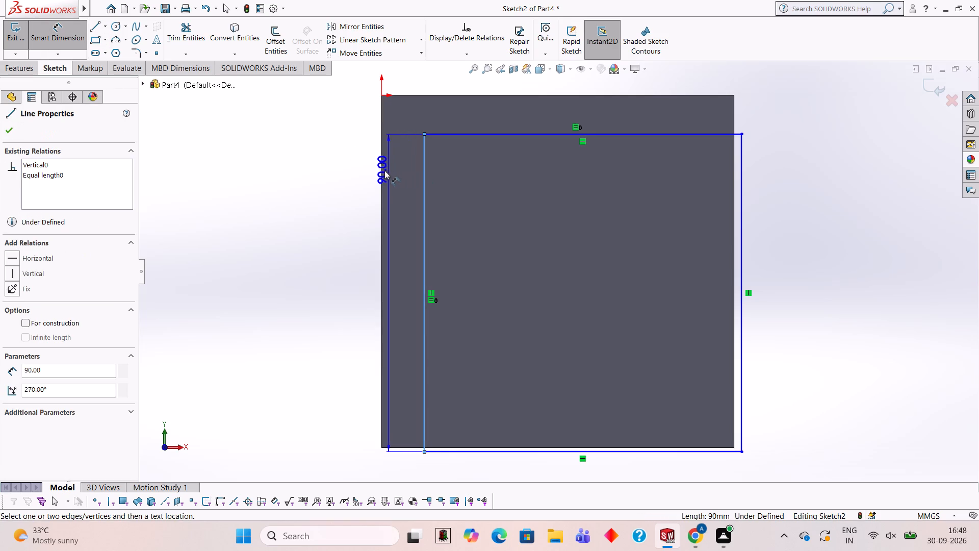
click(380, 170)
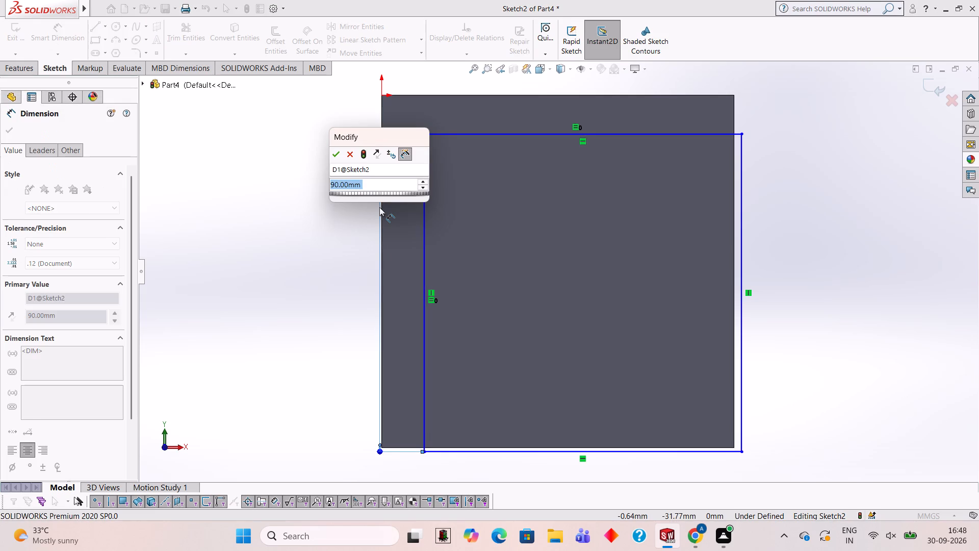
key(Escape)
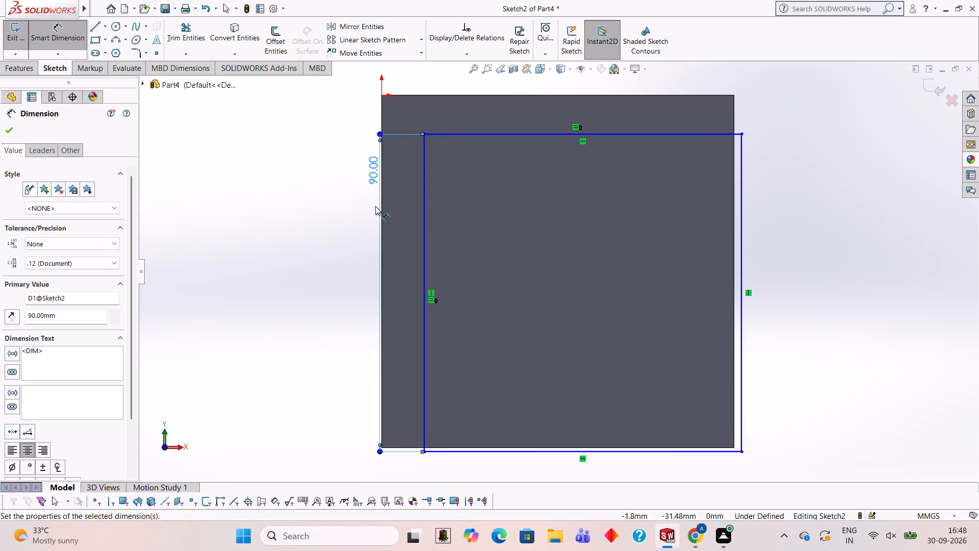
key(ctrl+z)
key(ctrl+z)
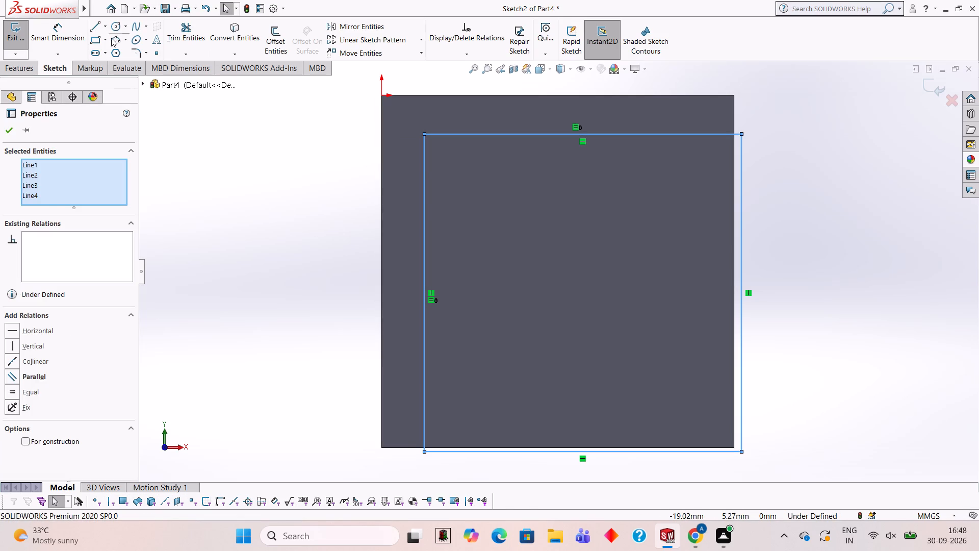
Dimension the rectangle's left side 10 mm from the block's left edge.
click(67, 39)
click(422, 187)
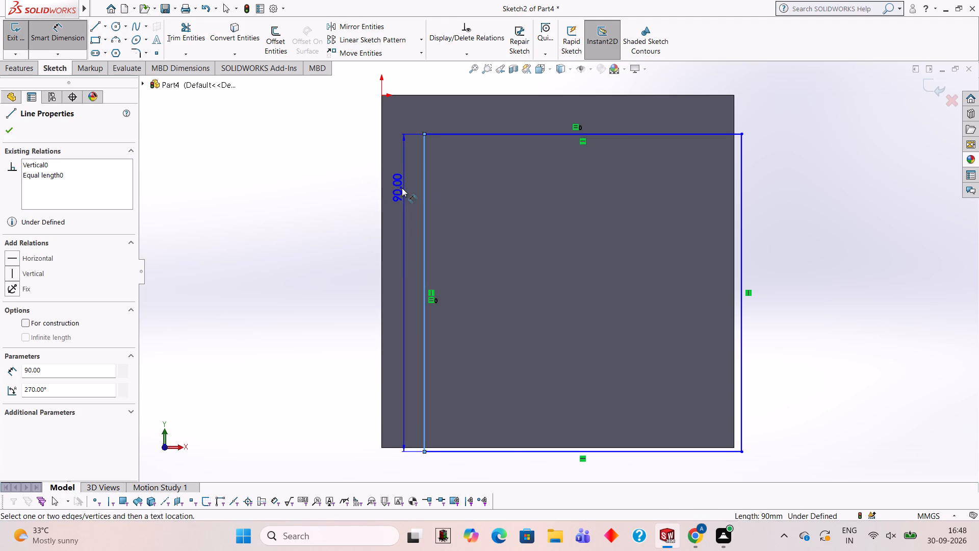
click(381, 192)
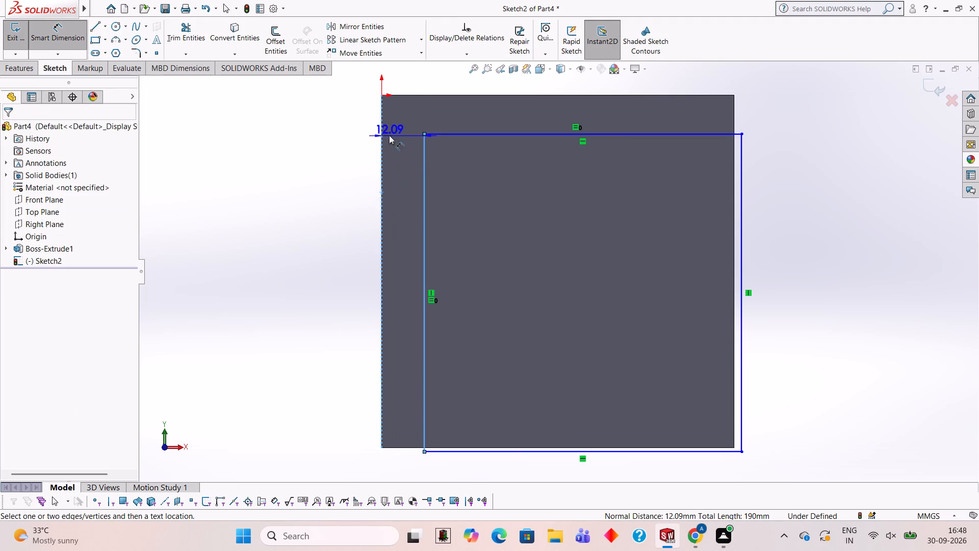
click(409, 81)
text(10)
key(Return)
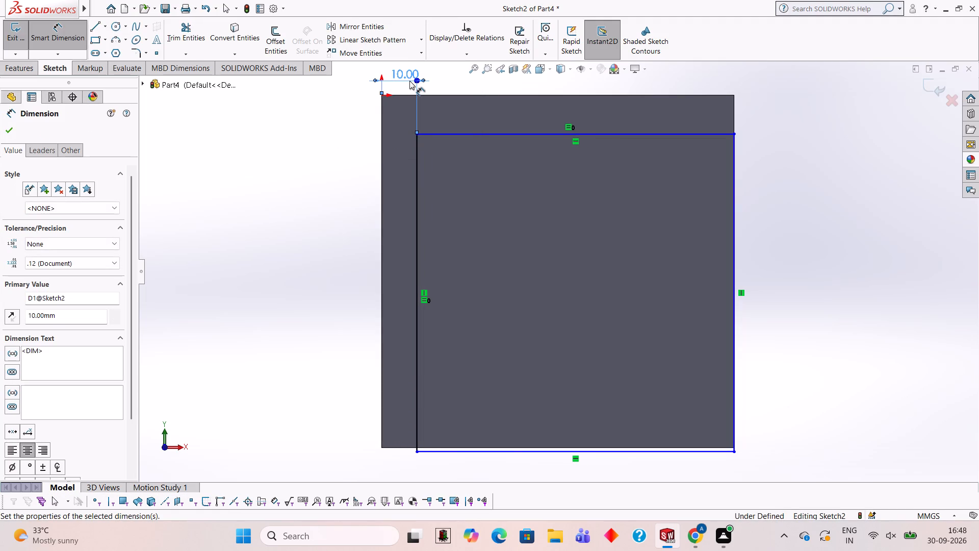
Dimension the rectangle's top side 10 mm from the block's top edge.
click(638, 96)
click(647, 135)
click(796, 117)
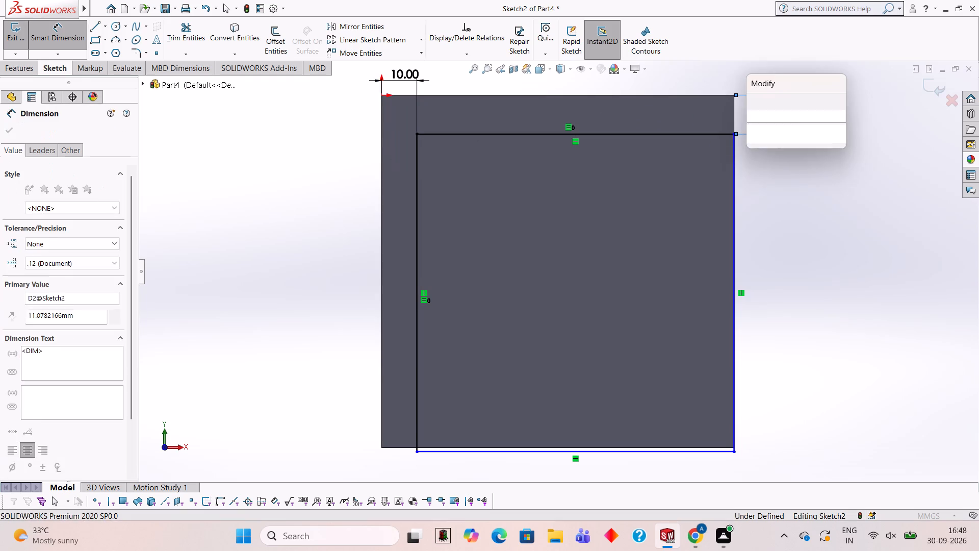
text(10)
key(Return)
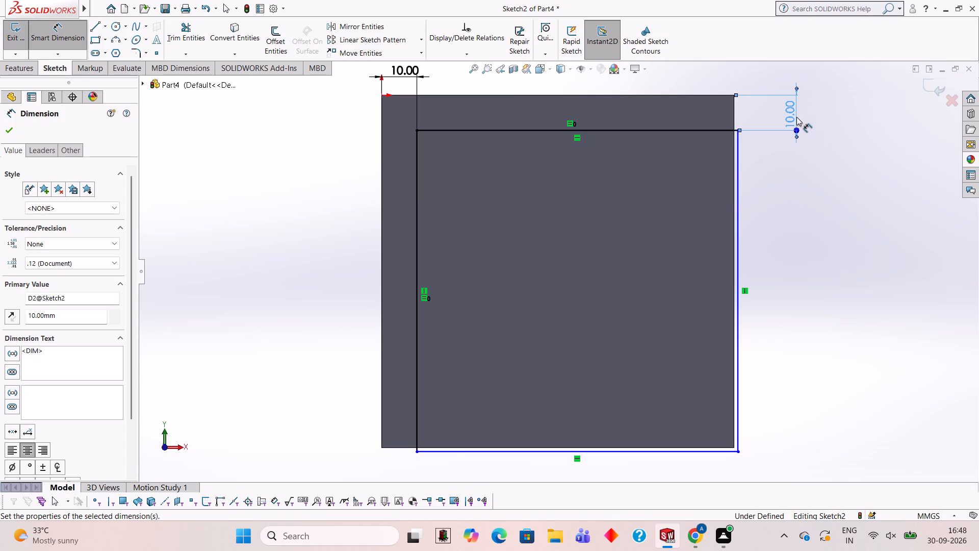
Undo the two 10 mm dimensions and the 90 mm rectangle, leaving the face sketch empty.
key(Escape)
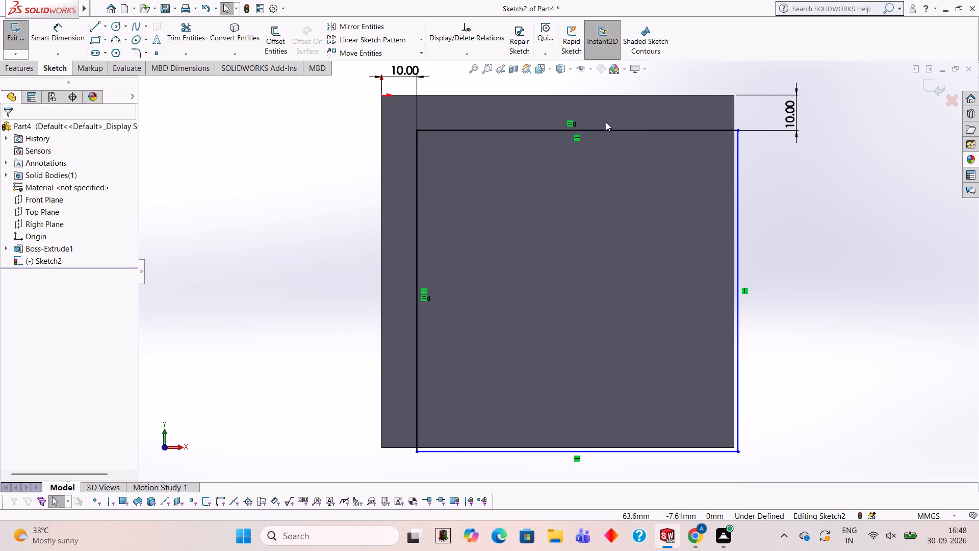
key(ctrl+z)
key(ctrl+z)
key(ctrl+z)
key(ctrl+z)
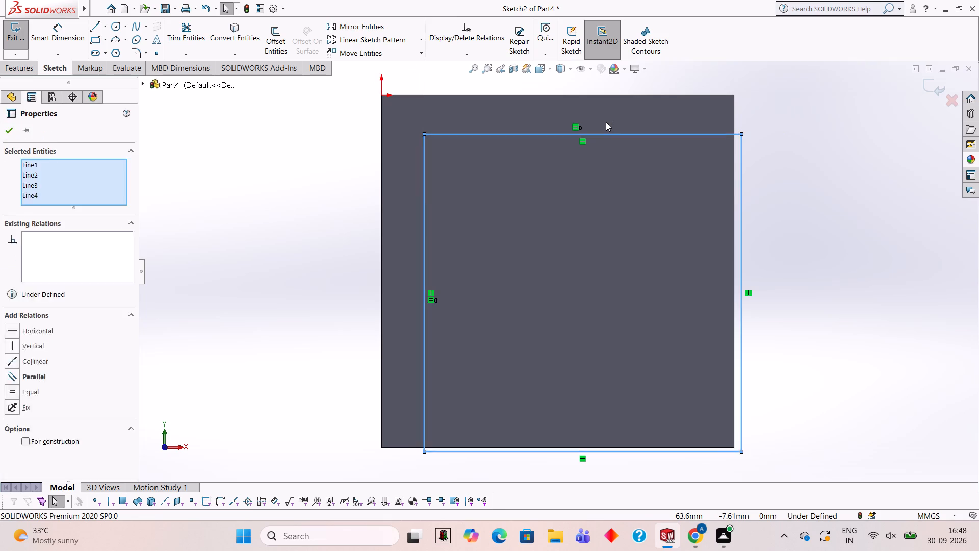
key(ctrl+z)
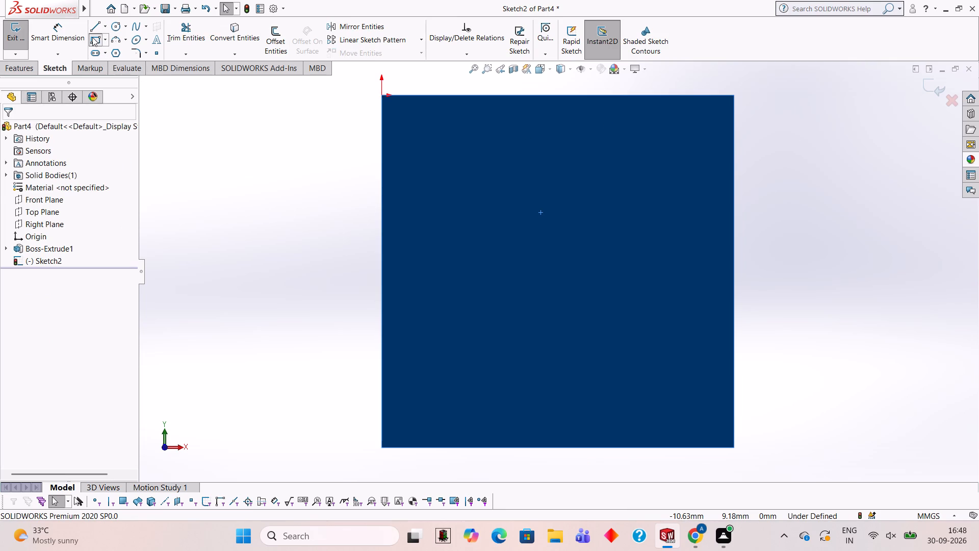
Draw a corner rectangle about 78 mm wide and 76 mm high inside the block's front face.
click(92, 37)
click(420, 129)
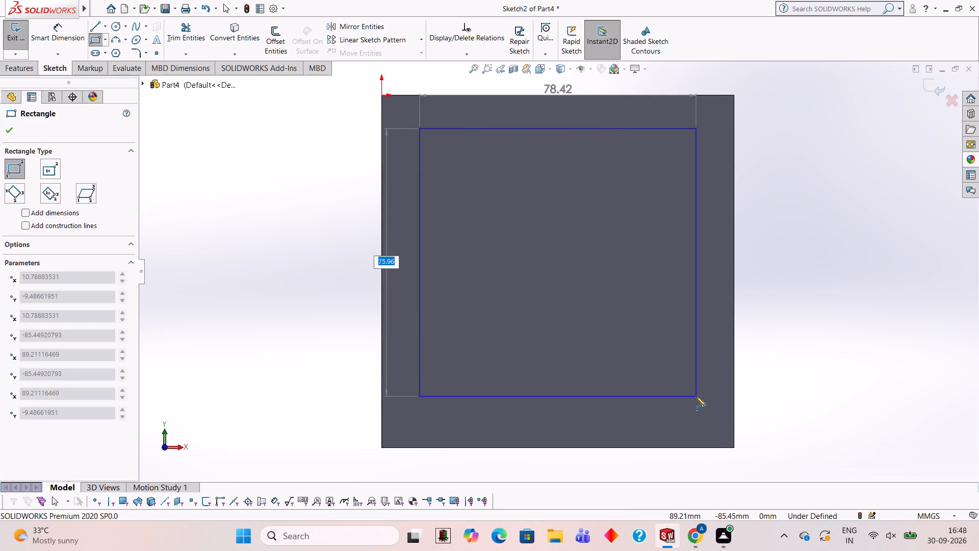
click(696, 396)
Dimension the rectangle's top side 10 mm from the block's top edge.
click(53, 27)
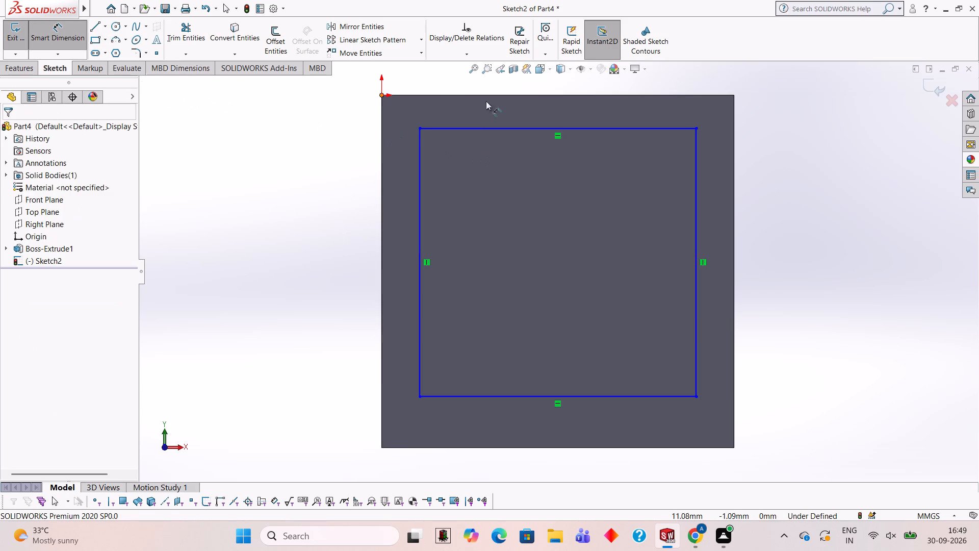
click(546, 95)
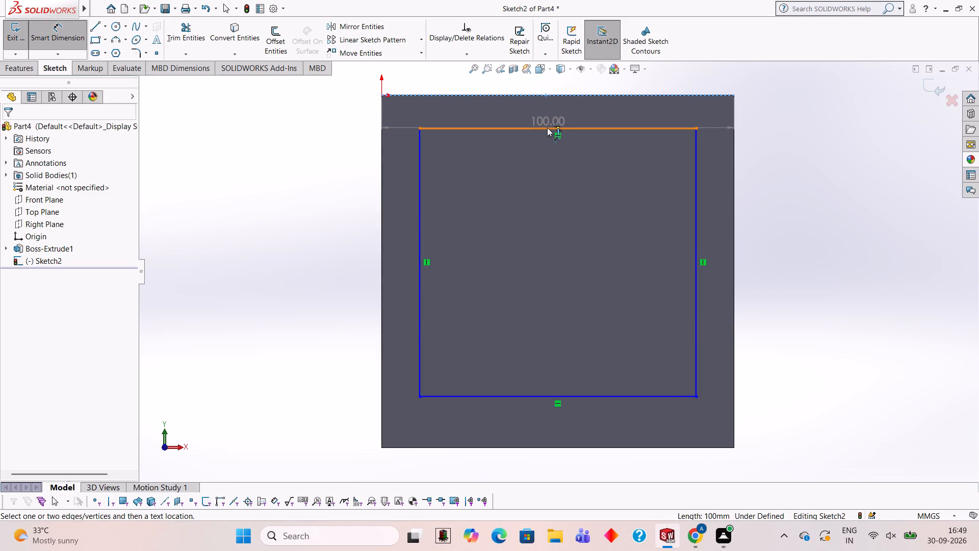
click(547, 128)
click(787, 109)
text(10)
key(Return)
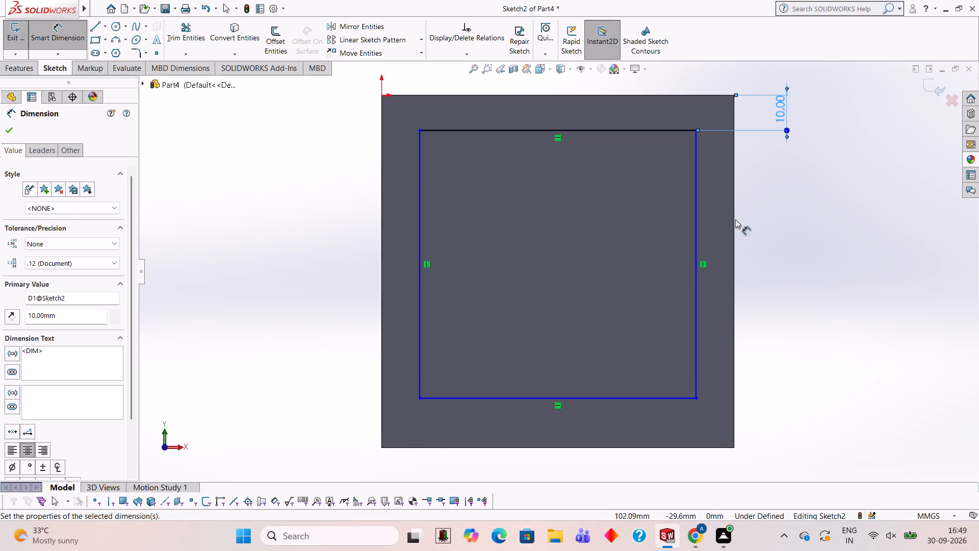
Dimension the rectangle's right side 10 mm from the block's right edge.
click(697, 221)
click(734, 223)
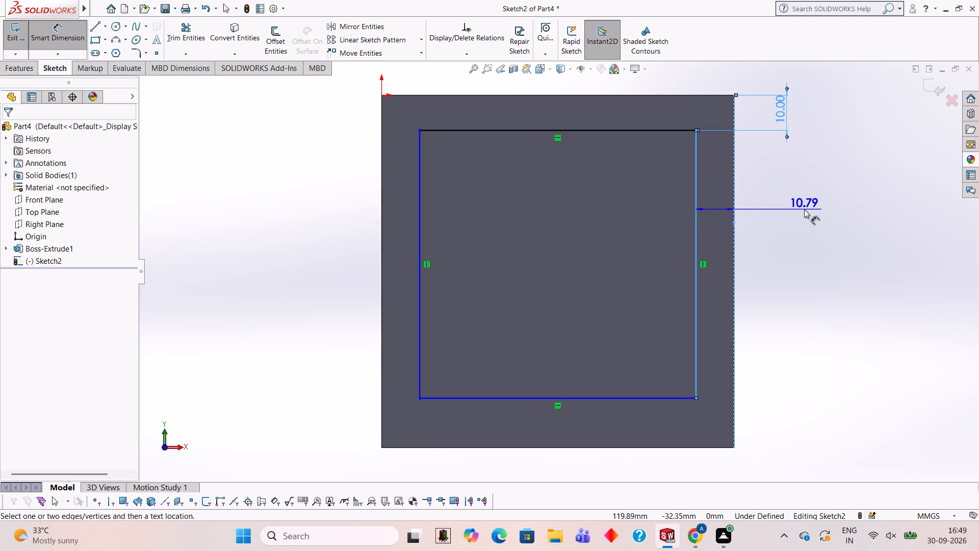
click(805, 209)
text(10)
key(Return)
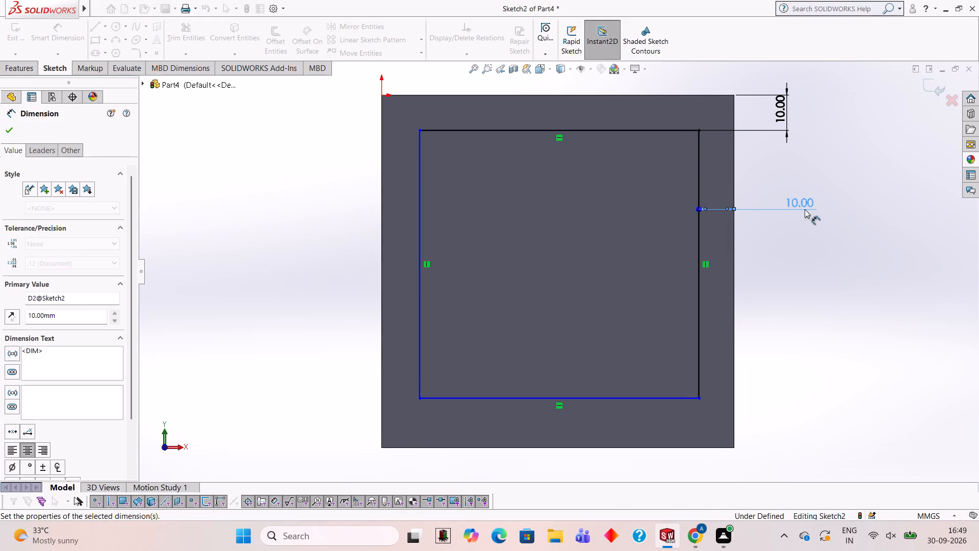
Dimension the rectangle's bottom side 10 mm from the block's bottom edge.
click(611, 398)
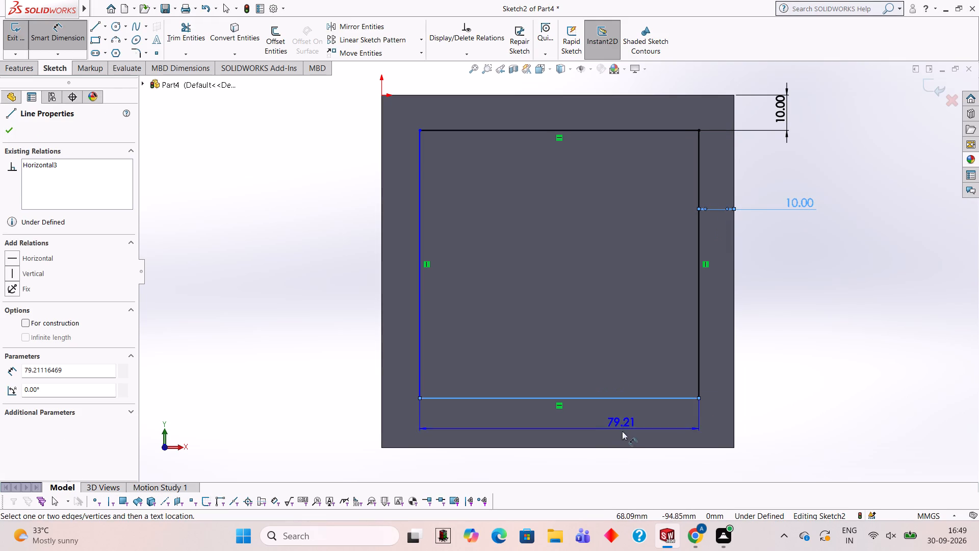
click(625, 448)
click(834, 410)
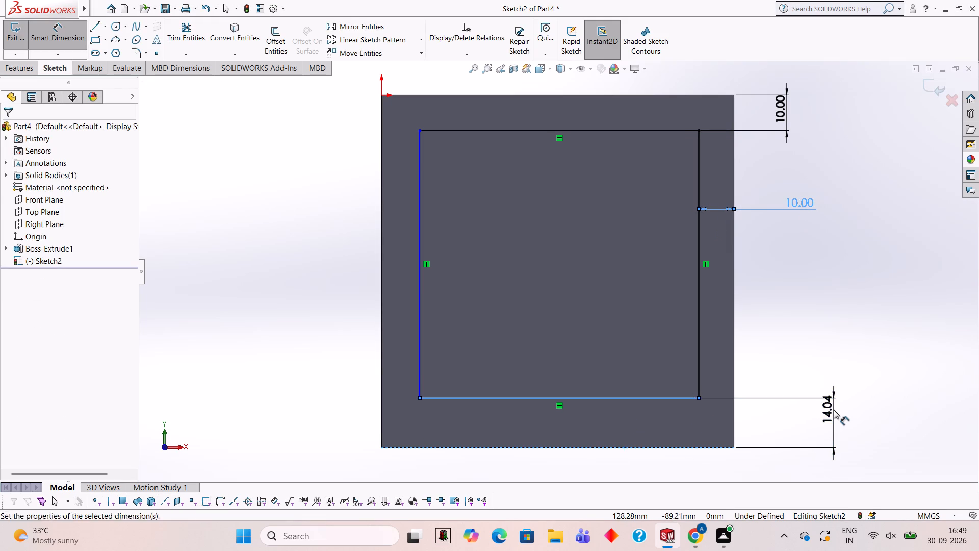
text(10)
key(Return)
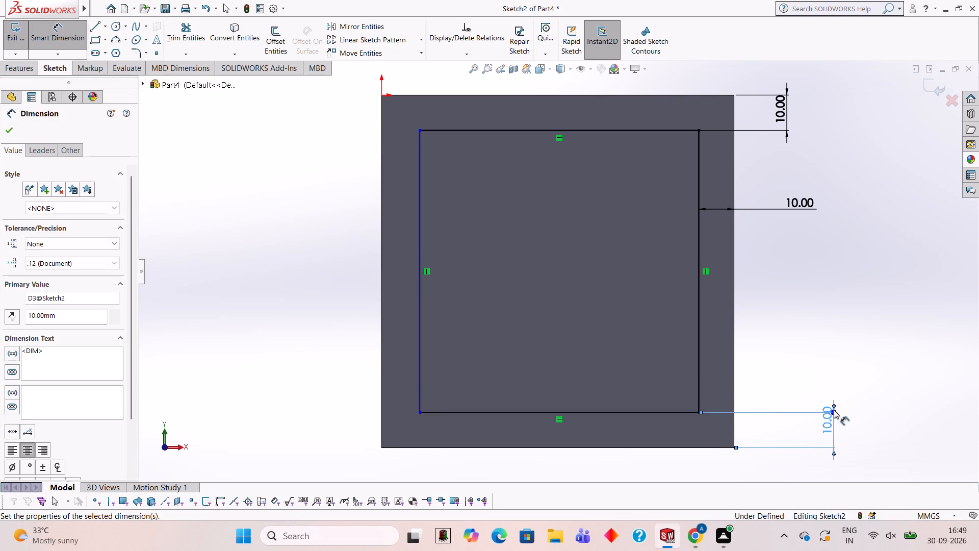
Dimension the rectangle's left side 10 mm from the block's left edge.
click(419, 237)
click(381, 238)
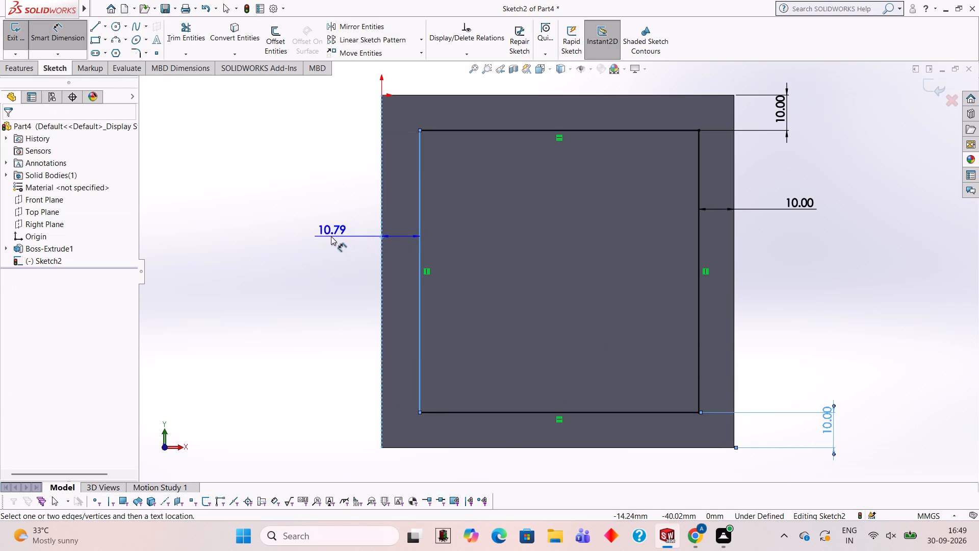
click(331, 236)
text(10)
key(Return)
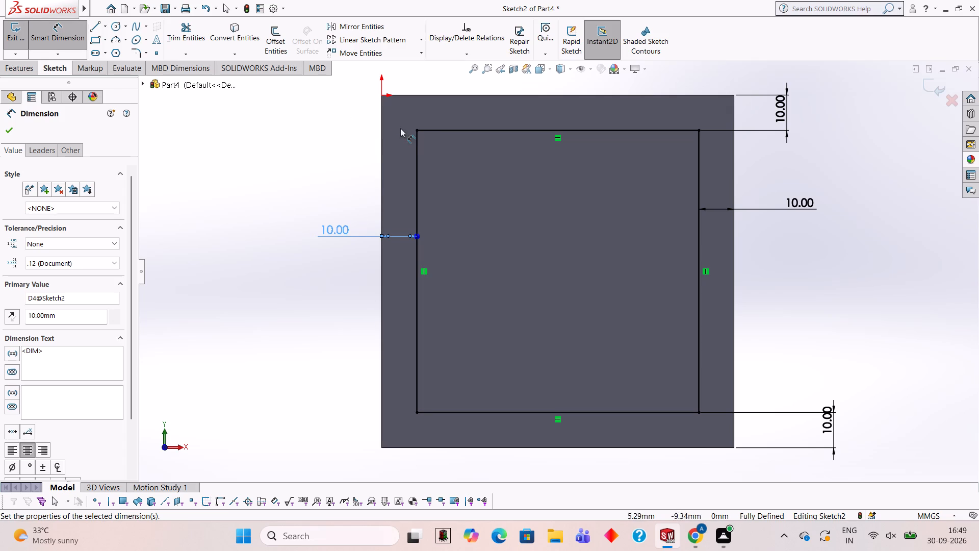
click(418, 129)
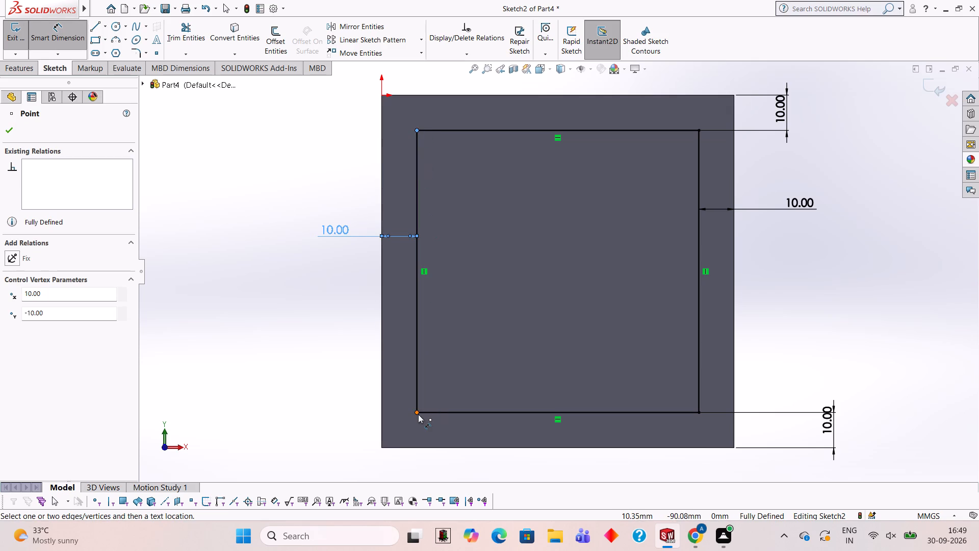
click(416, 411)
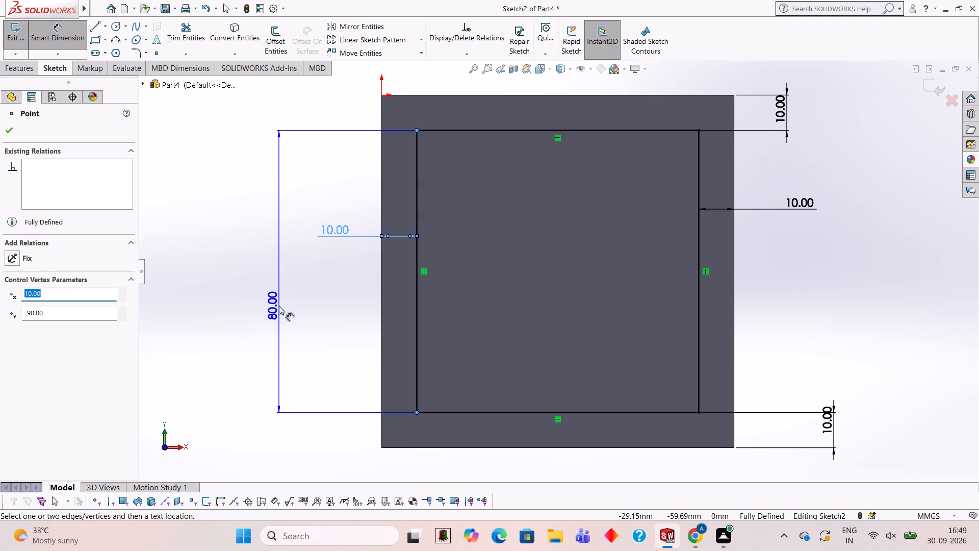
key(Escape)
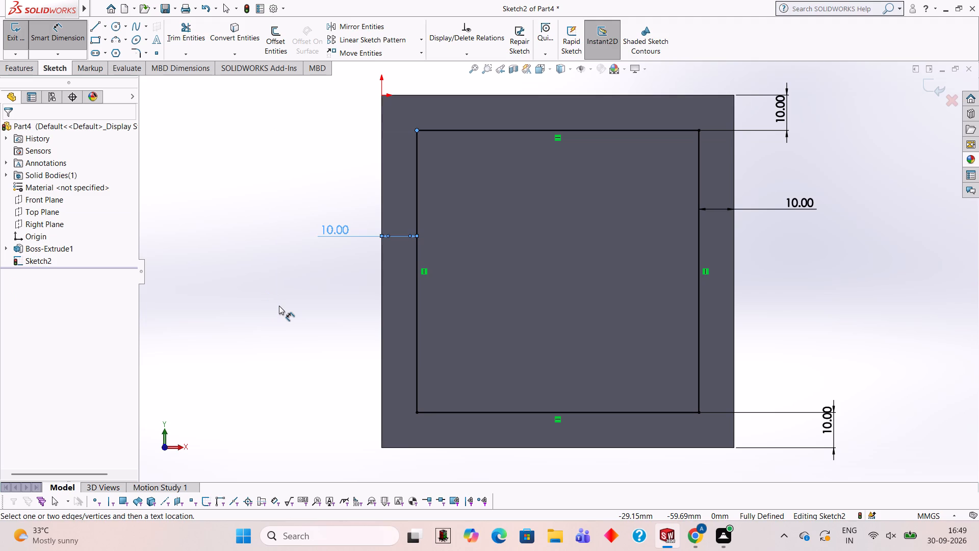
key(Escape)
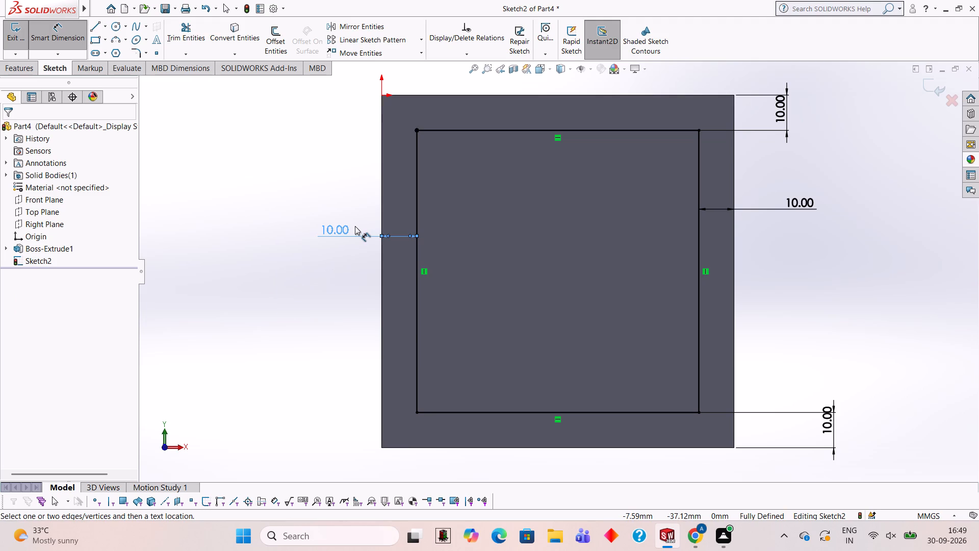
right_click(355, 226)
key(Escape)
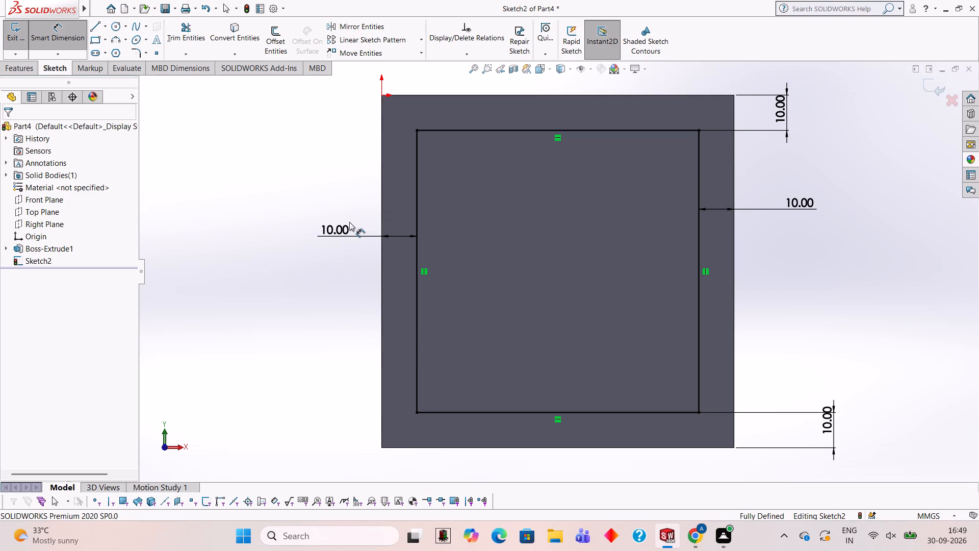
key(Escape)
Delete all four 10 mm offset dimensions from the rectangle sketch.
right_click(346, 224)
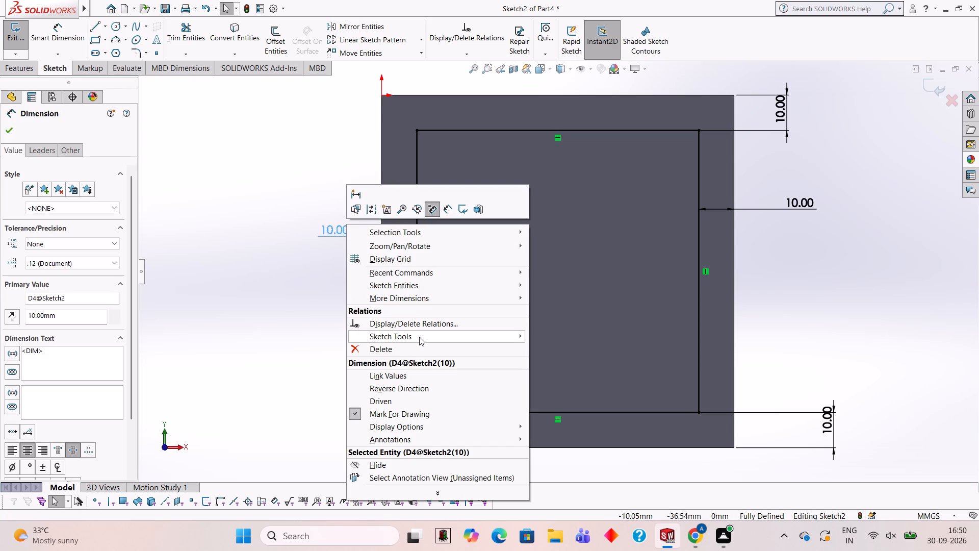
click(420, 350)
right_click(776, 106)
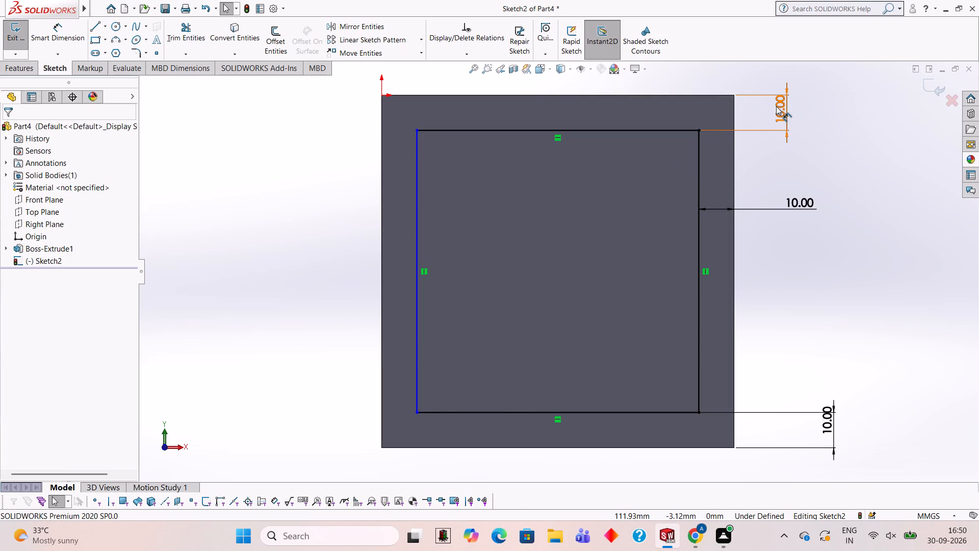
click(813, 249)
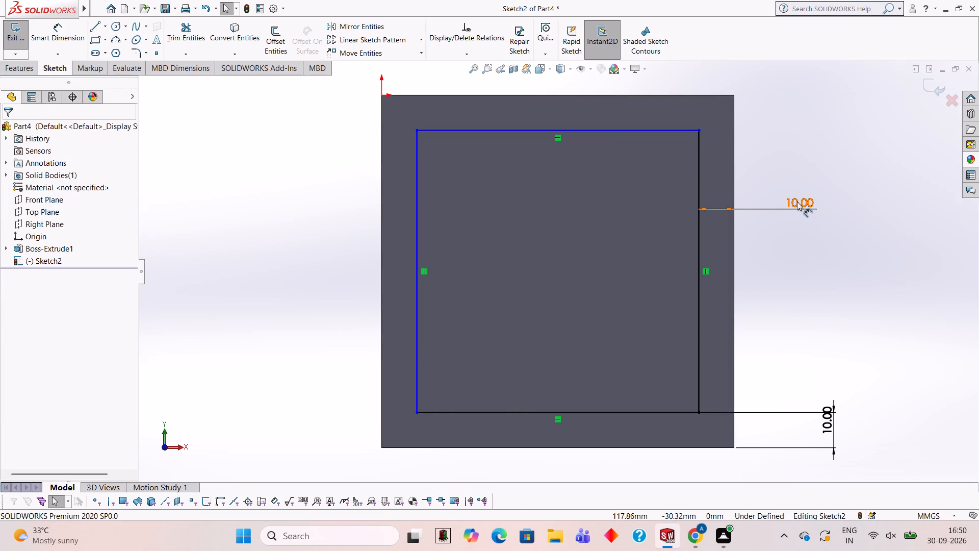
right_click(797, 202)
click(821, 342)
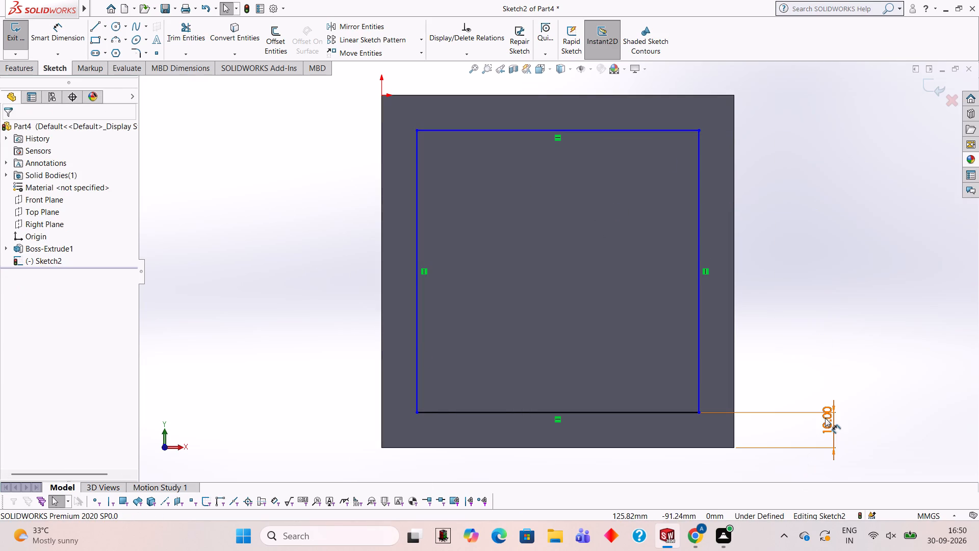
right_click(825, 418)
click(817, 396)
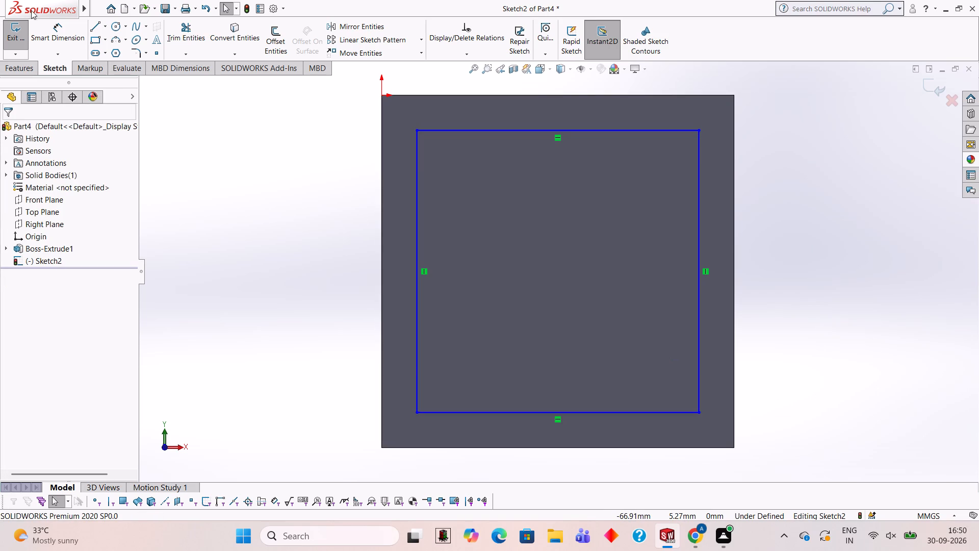
Dimension the rectangle's top side 5 mm from the block's top edge.
click(54, 40)
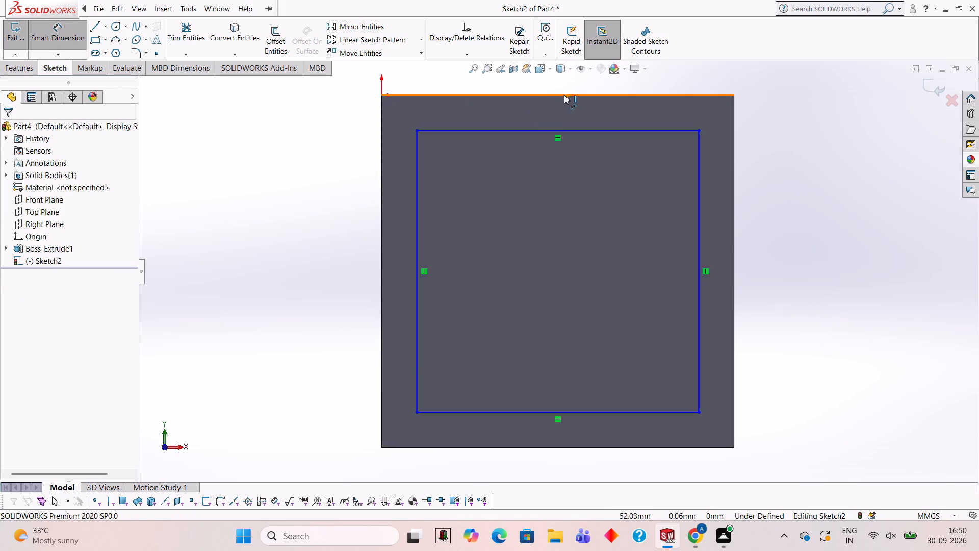
click(564, 95)
click(590, 130)
click(872, 92)
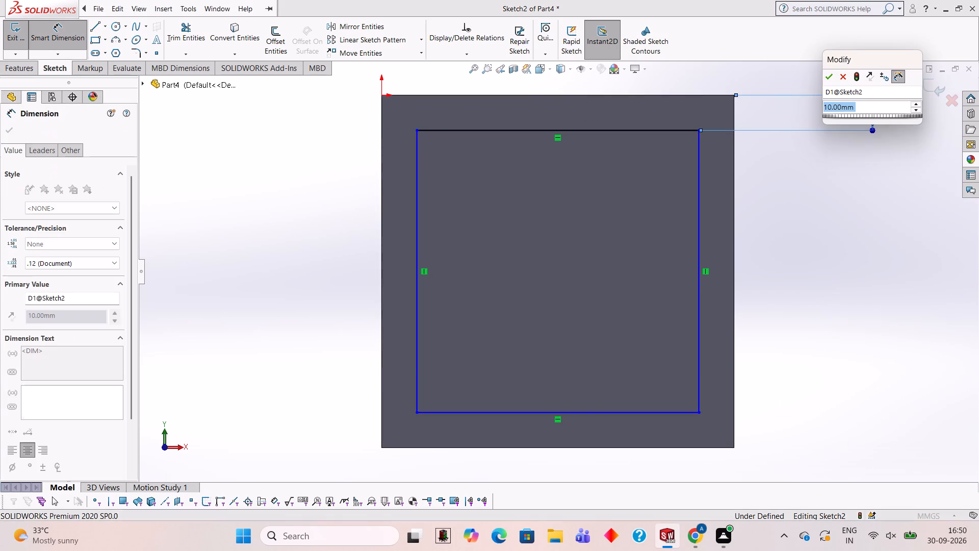
key(5)
key(Return)
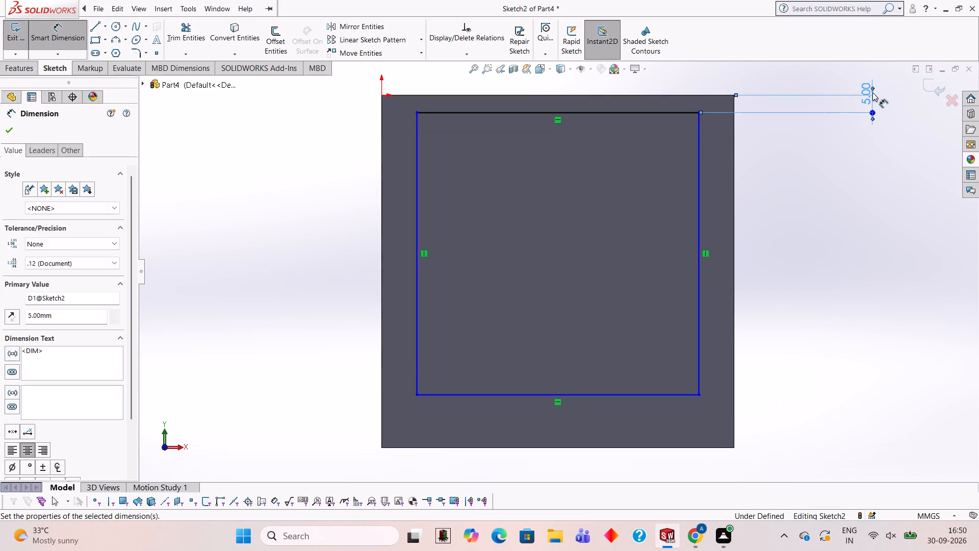
Dimension the rectangle's right side 5 mm from the block's right edge.
click(699, 225)
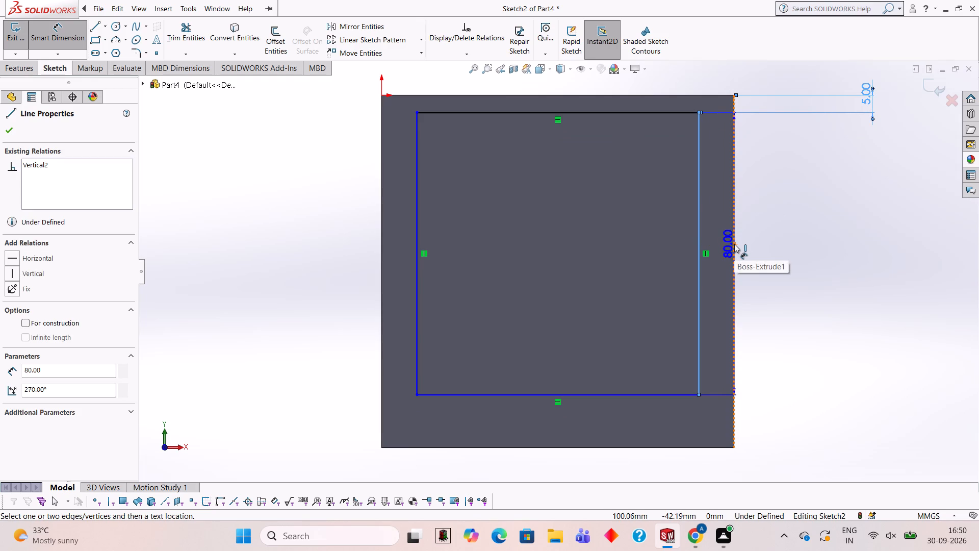
click(734, 244)
click(835, 272)
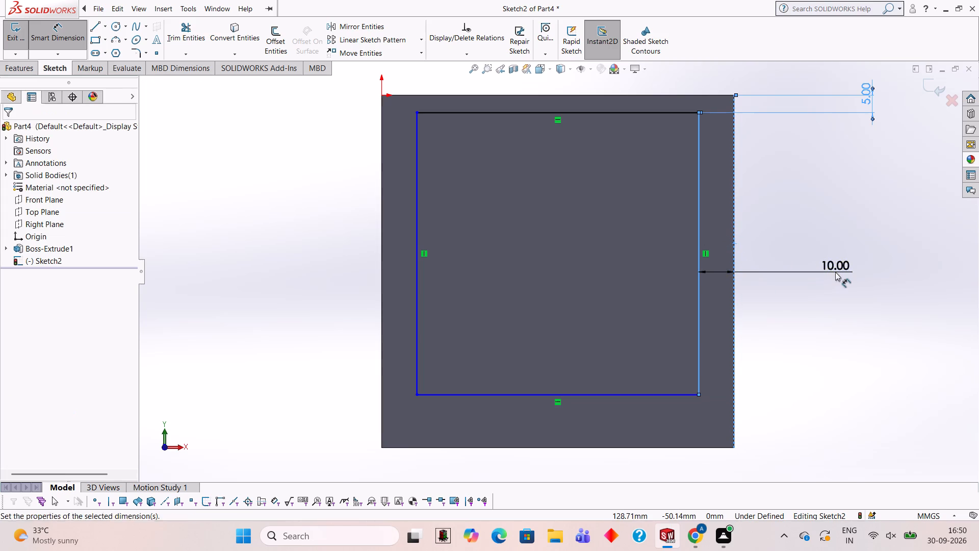
key(5)
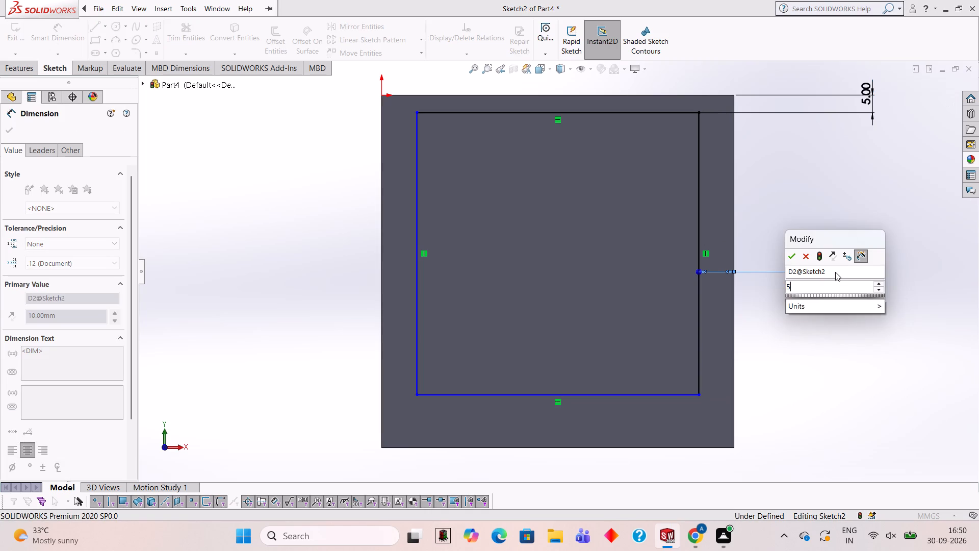
key(Return)
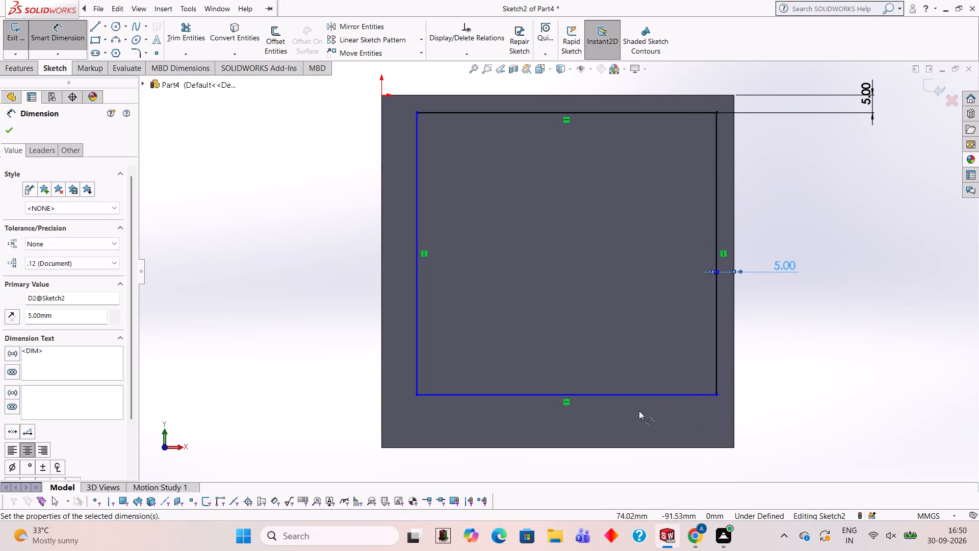
Dimension the rectangle's bottom side 5 mm from the block's bottom edge.
click(639, 393)
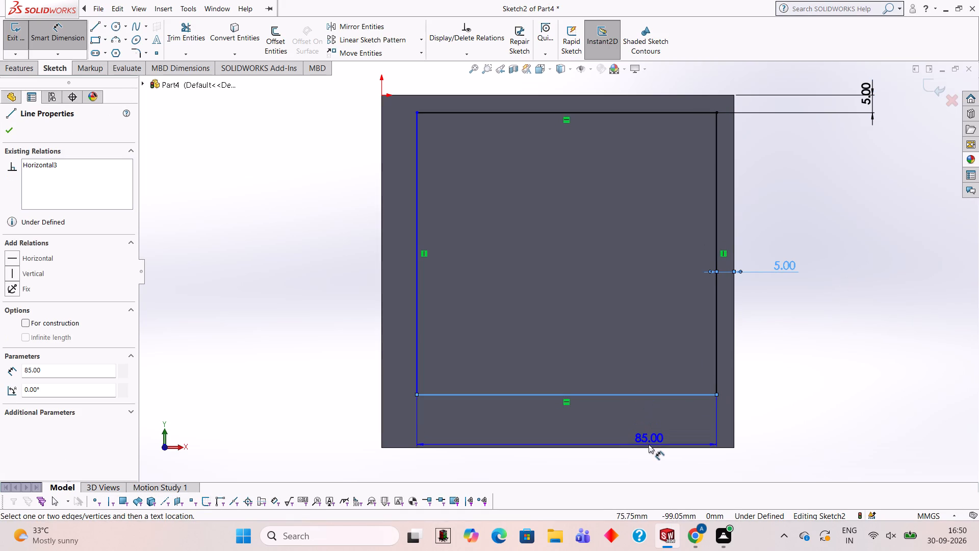
click(653, 447)
click(786, 407)
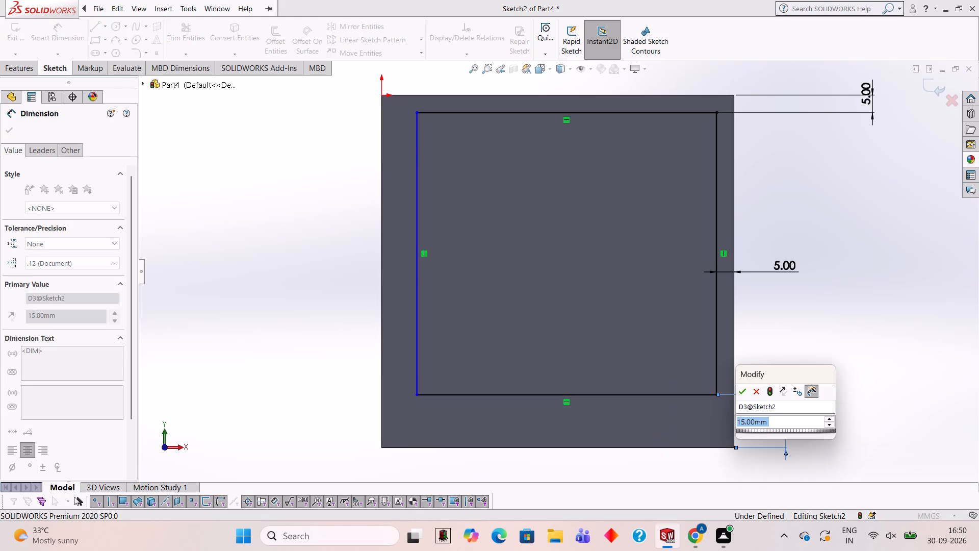
key(5)
key(Return)
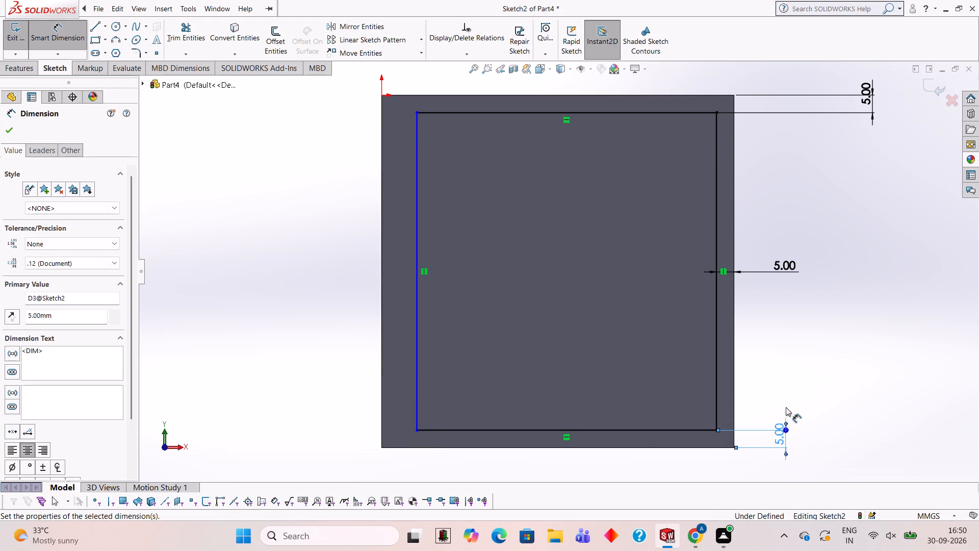
Dimension the rectangle's left side 5 mm from the block's left edge.
click(418, 240)
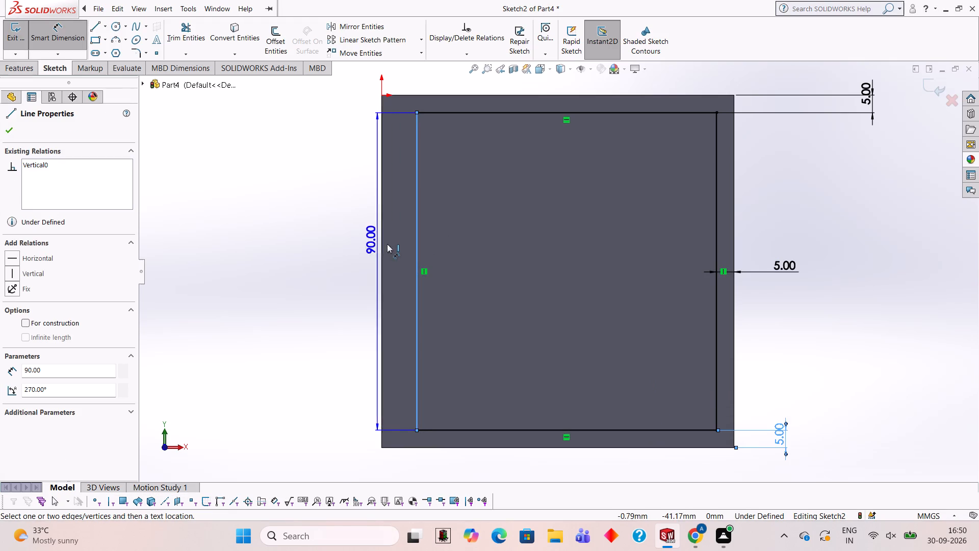
click(381, 245)
click(320, 244)
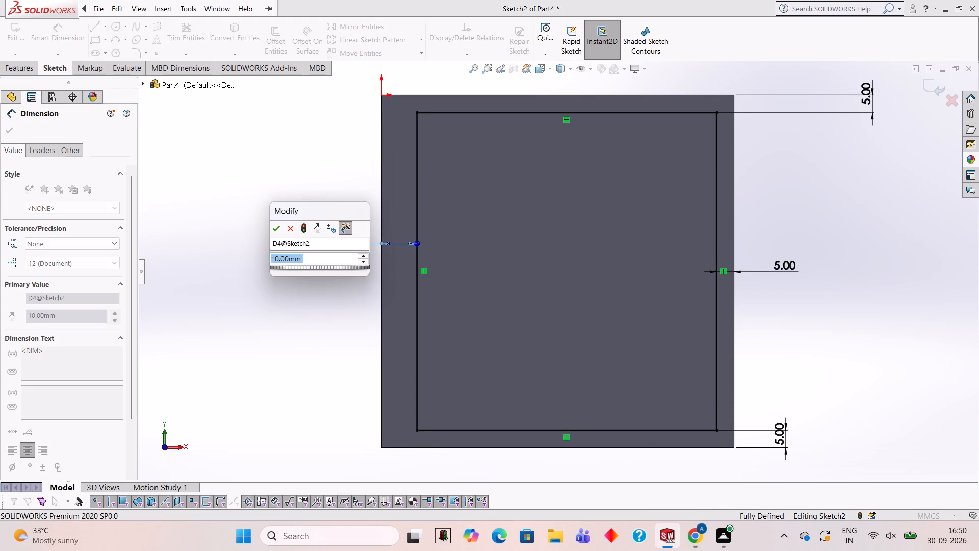
key(5)
key(Return)
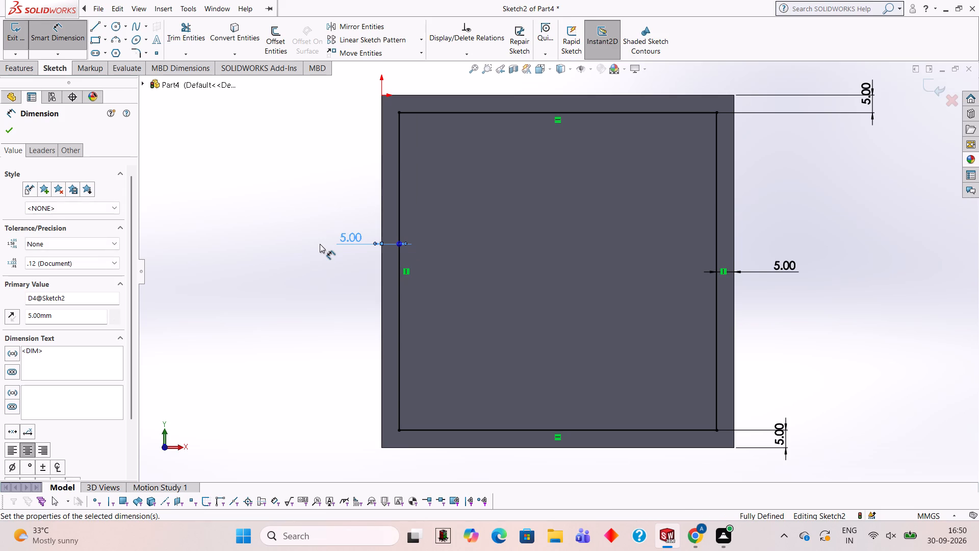
key(Escape)
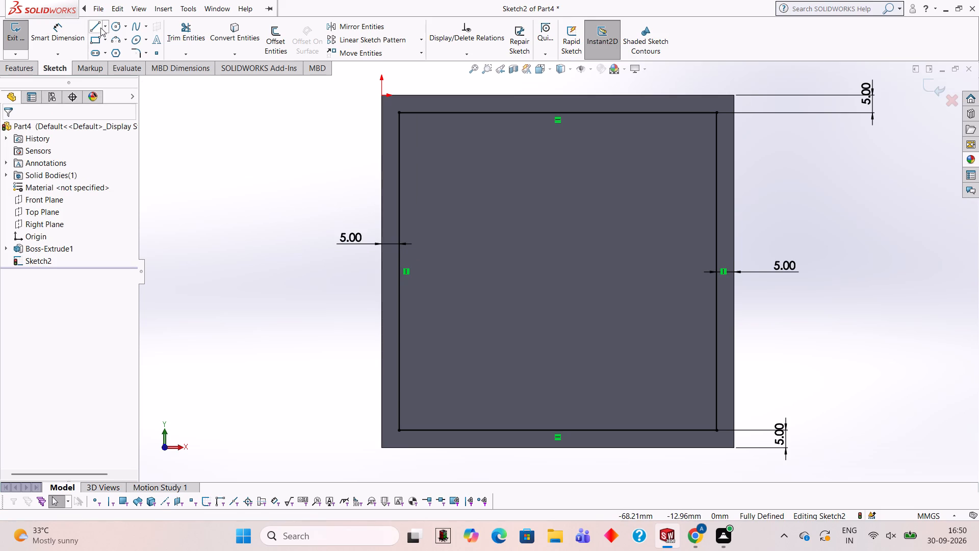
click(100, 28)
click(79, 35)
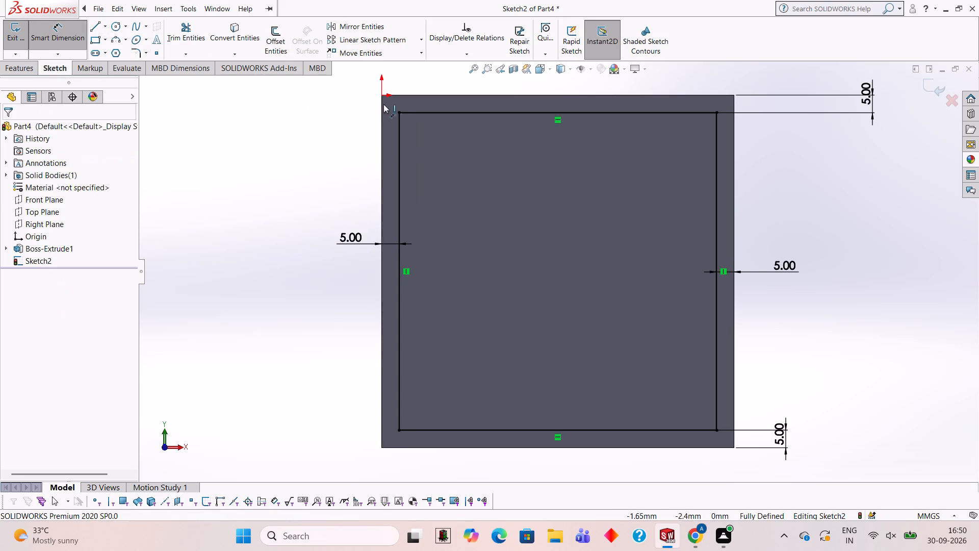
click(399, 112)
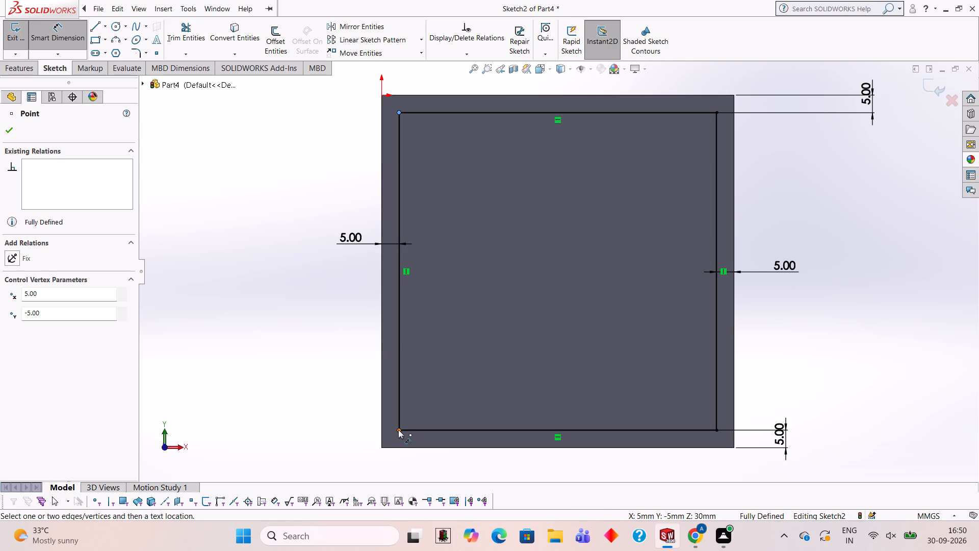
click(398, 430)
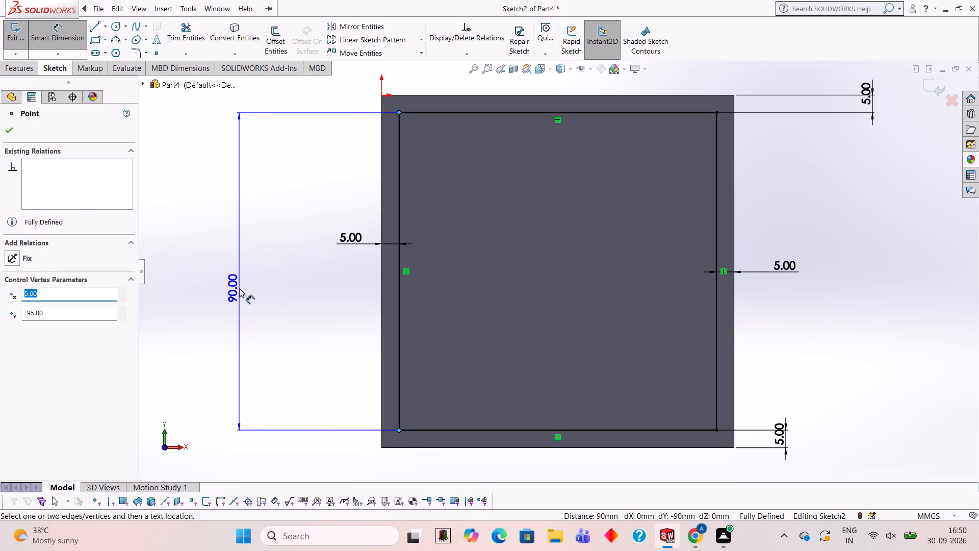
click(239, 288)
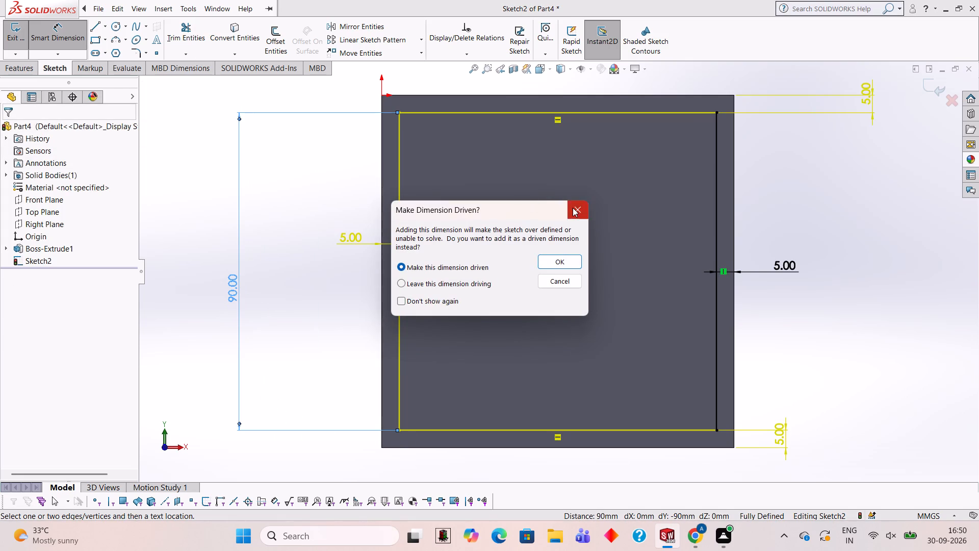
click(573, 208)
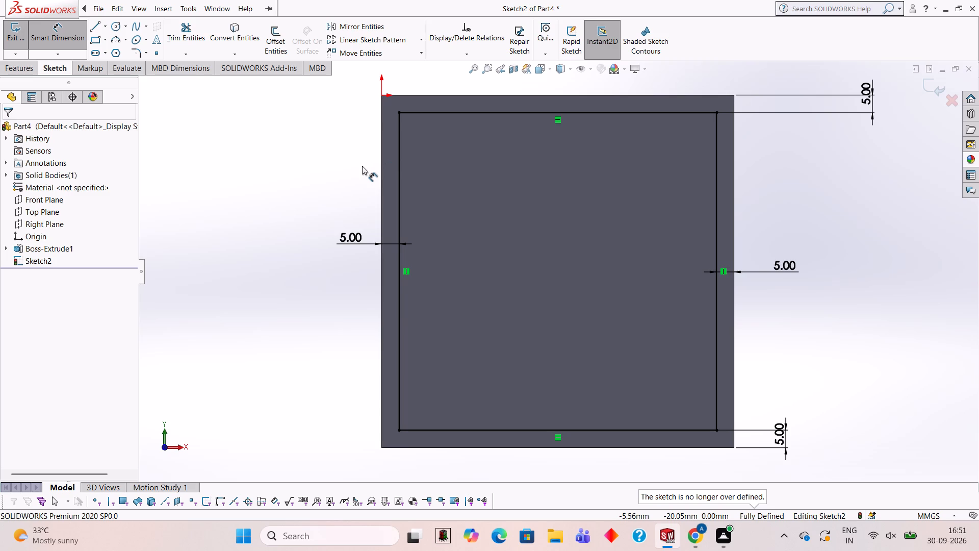
Sketch three 30 mm diameter circles centred on the midpoints of the rectangle's left, right and bottom sides.
click(120, 29)
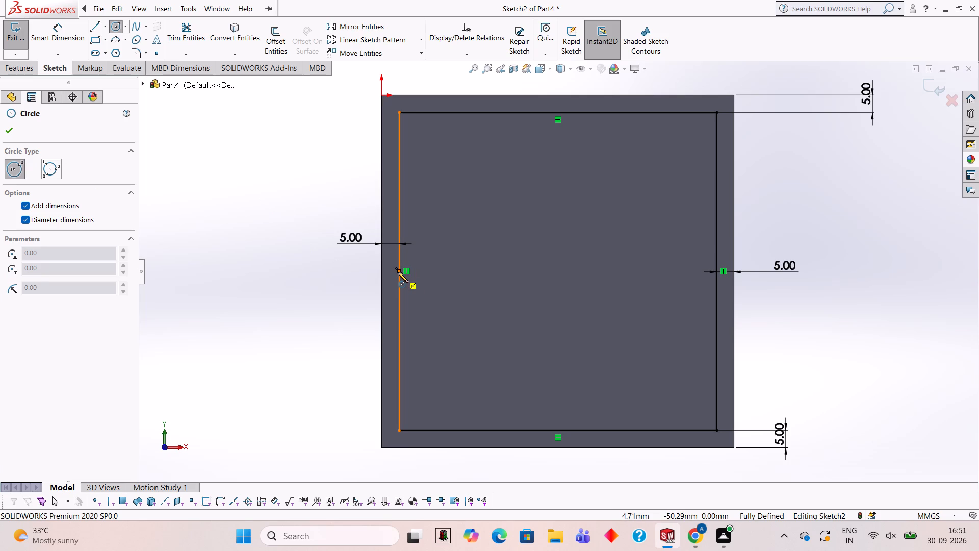
click(398, 272)
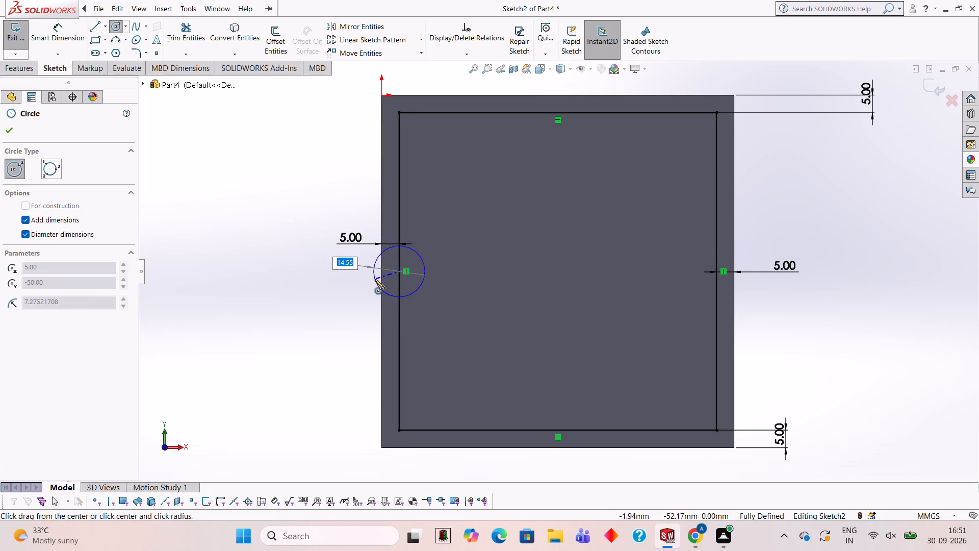
text(30)
key(Return)
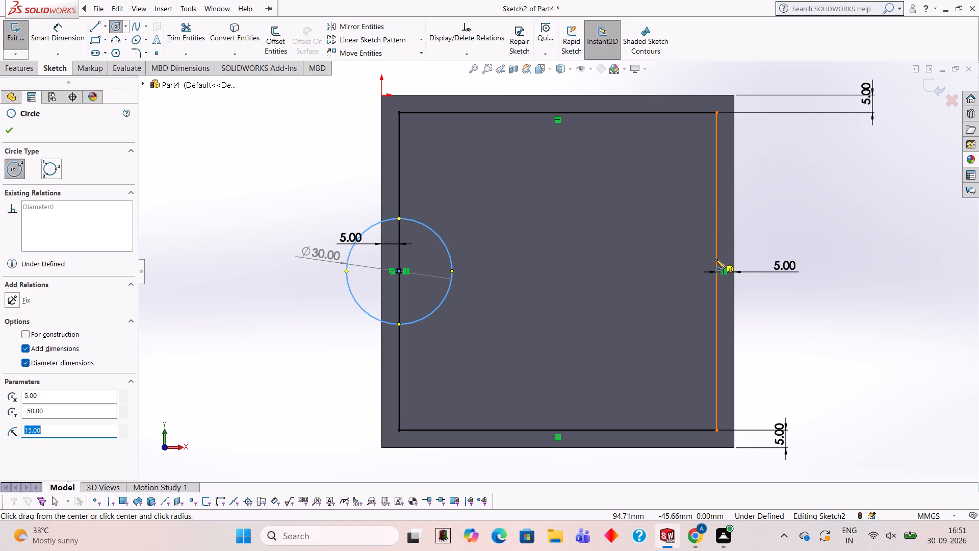
click(717, 272)
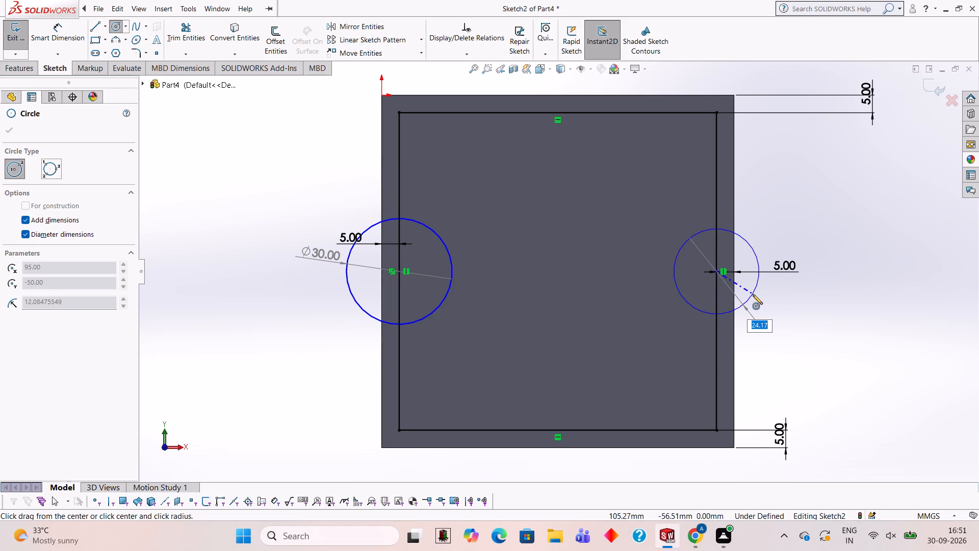
text(30)
key(Return)
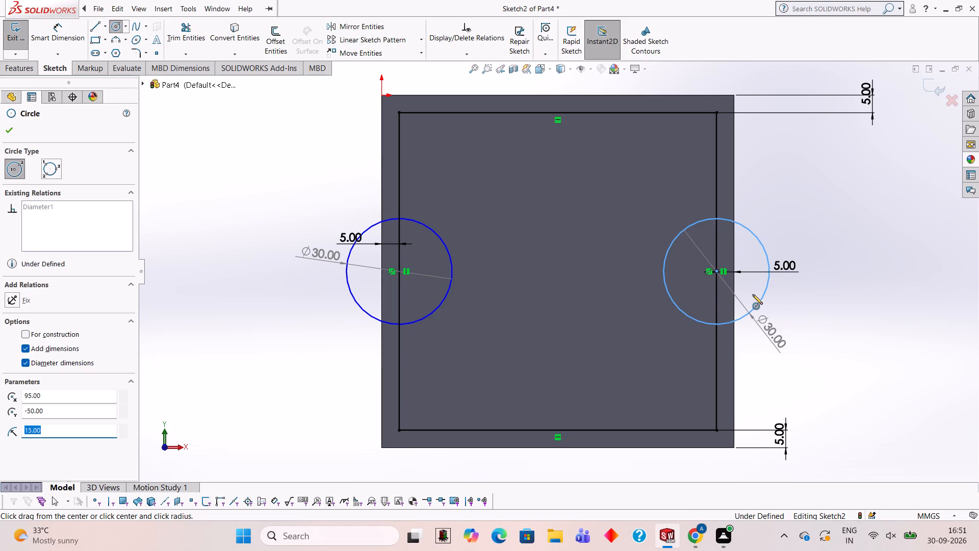
click(557, 430)
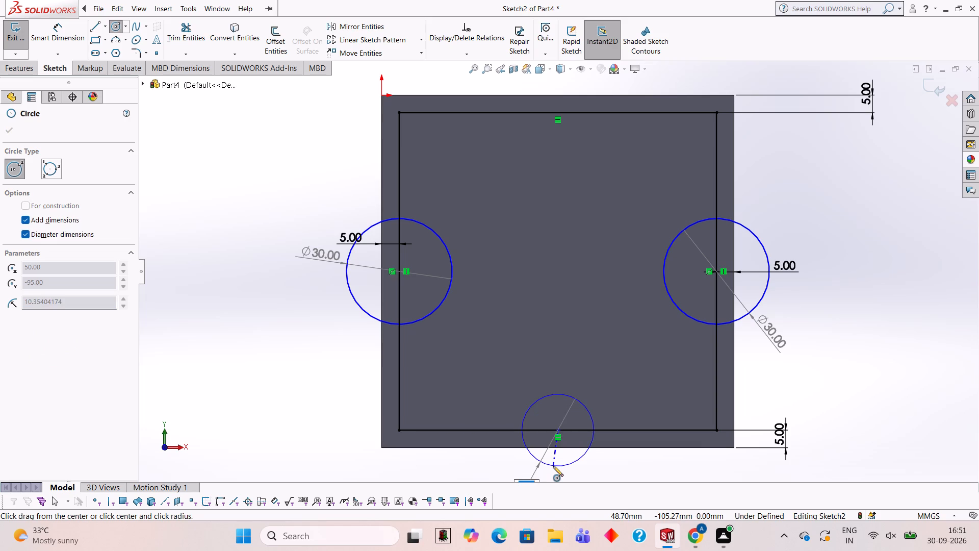
text(30)
key(Return)
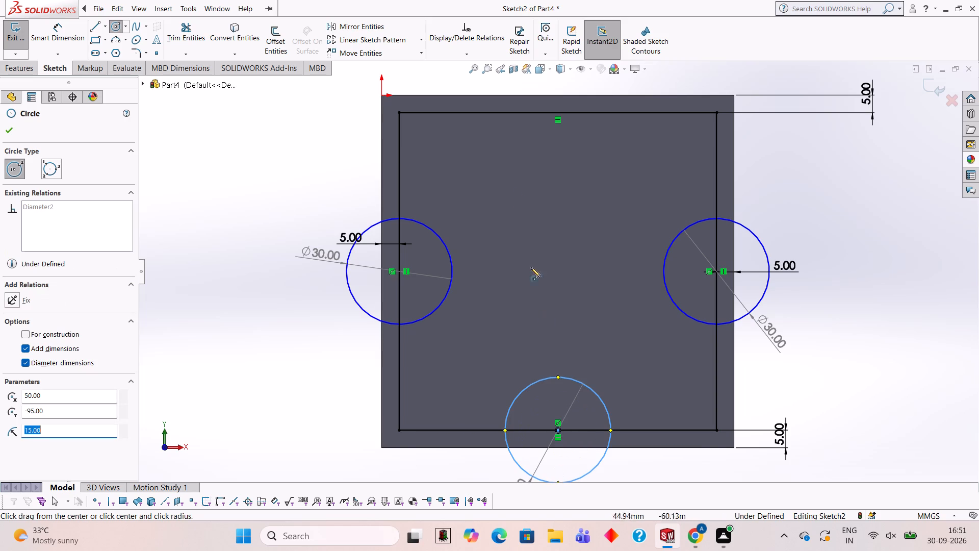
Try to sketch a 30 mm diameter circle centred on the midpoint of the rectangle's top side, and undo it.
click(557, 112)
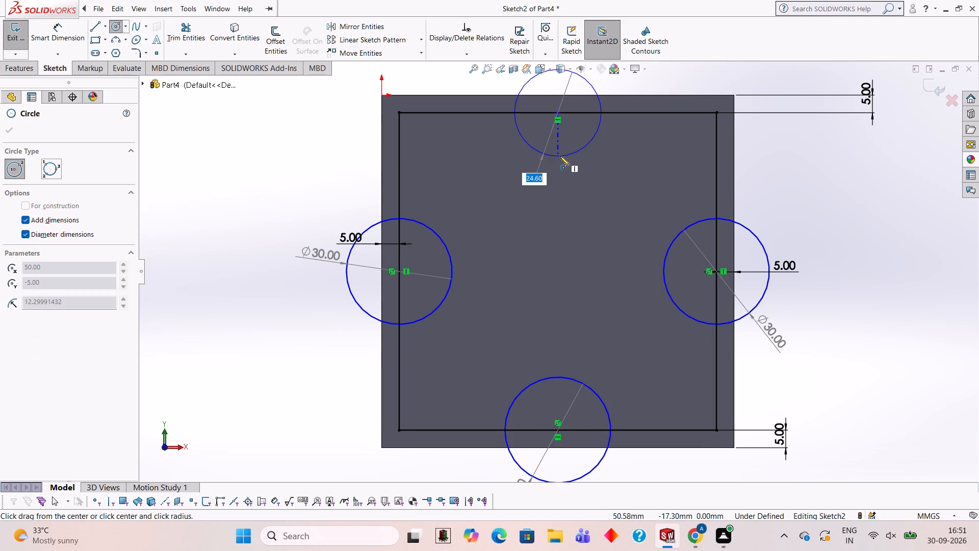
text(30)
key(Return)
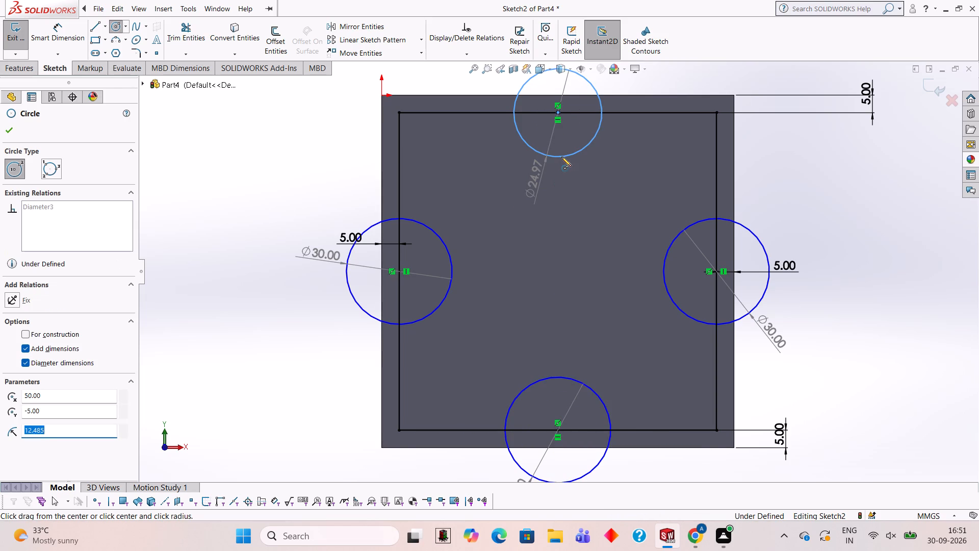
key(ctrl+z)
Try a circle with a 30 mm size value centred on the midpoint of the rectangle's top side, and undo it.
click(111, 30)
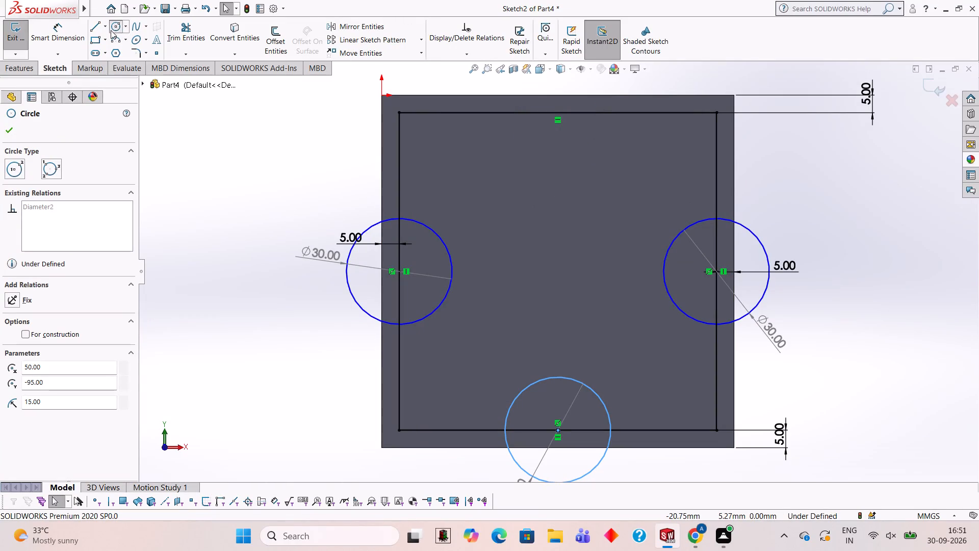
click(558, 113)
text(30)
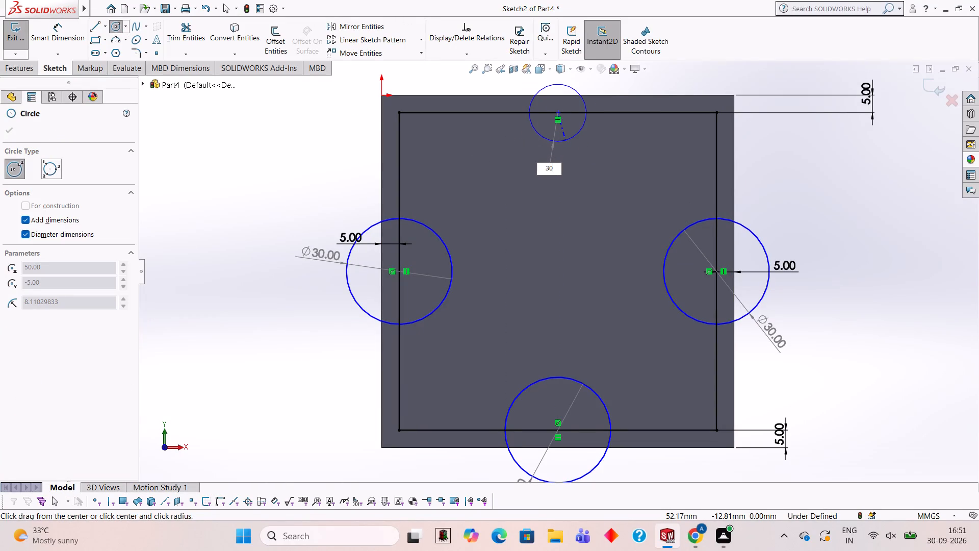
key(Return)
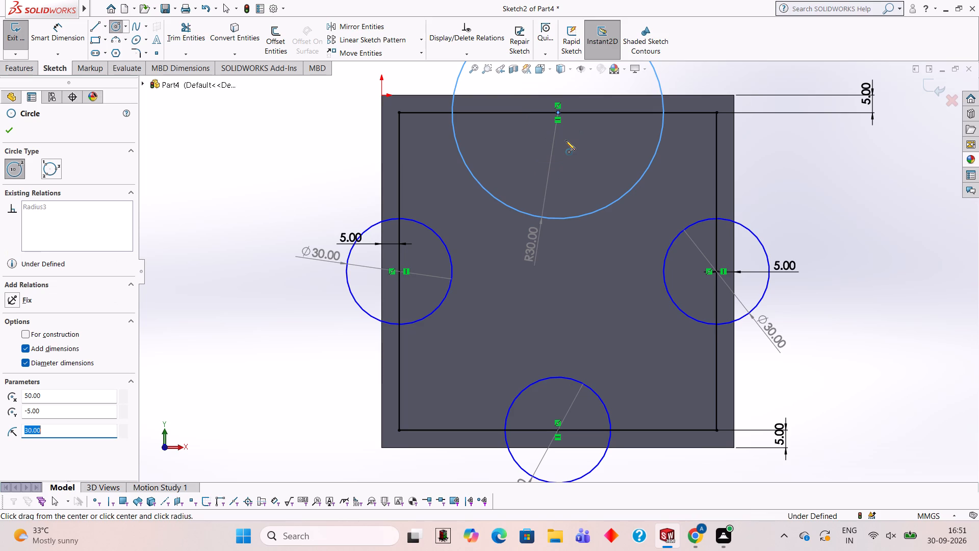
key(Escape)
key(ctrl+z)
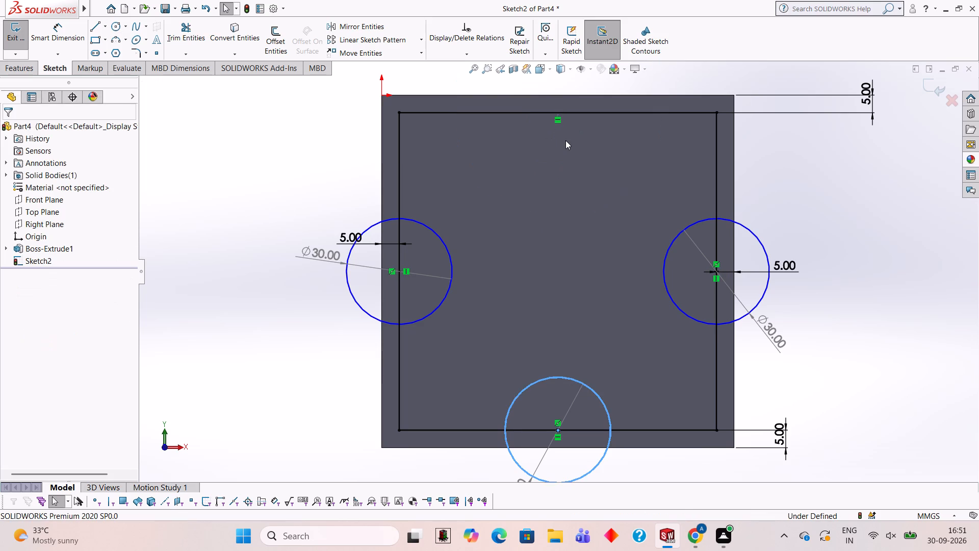
Sketch a 15 mm radius circle centred on the midpoint of the rectangle's top side.
click(118, 23)
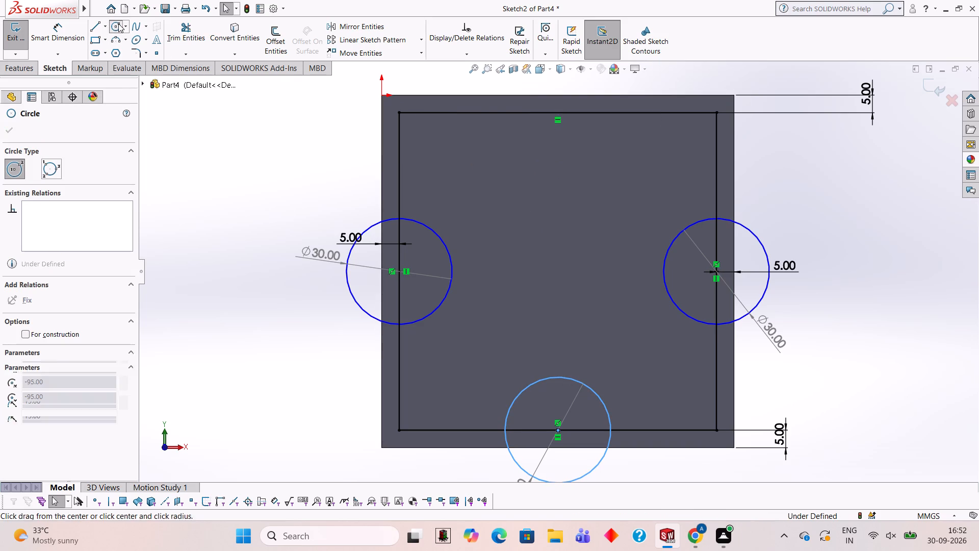
click(557, 113)
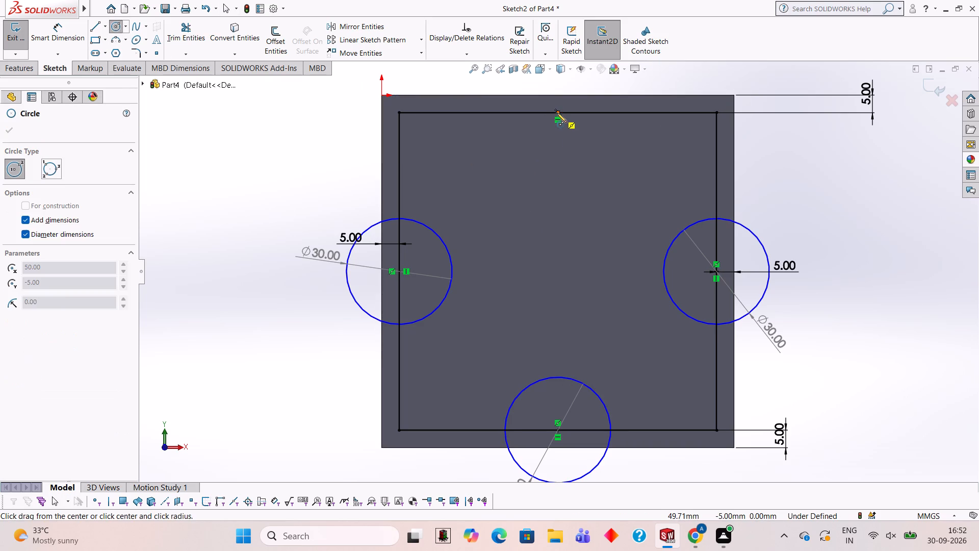
text(15)
key(Return)
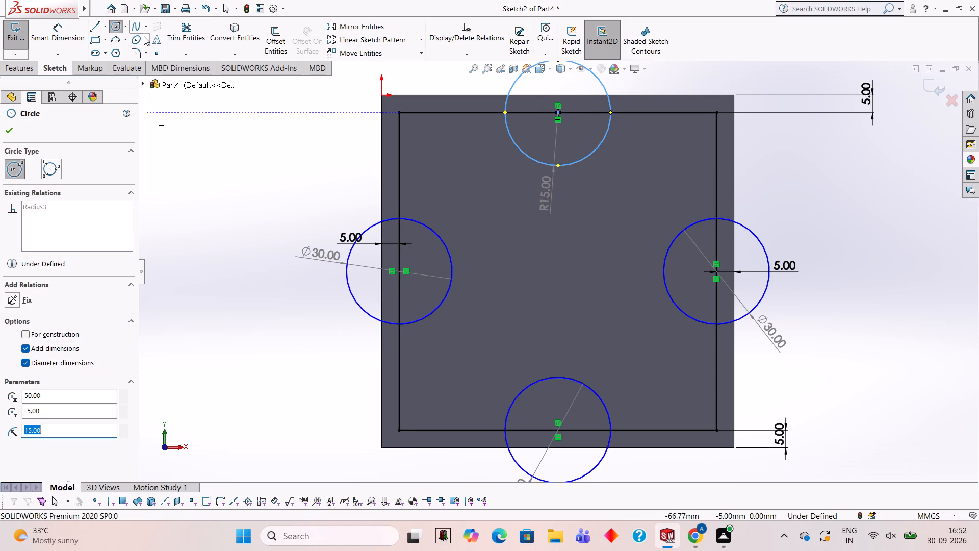
Trim away the outer halves of all four circles, leaving only the semicircles inside the rectangle.
click(181, 35)
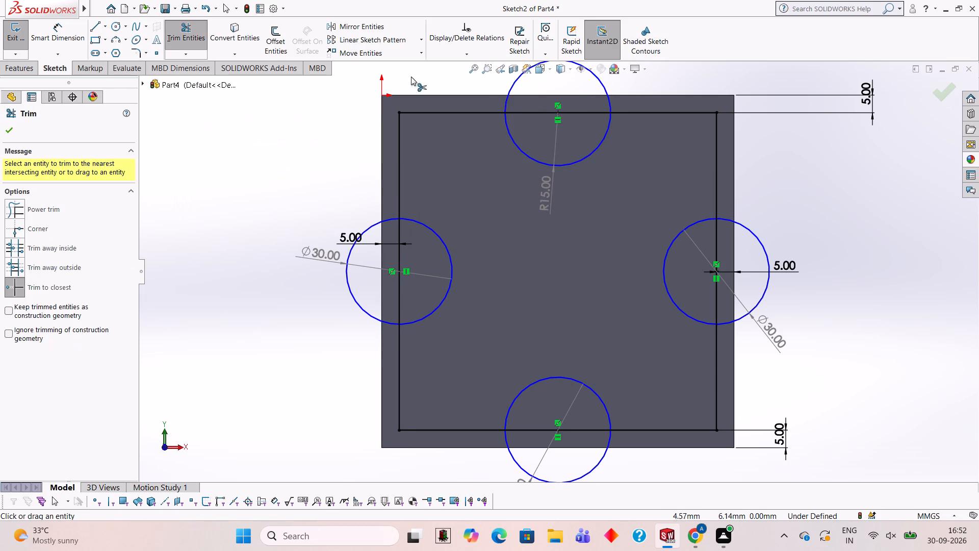
click(508, 96)
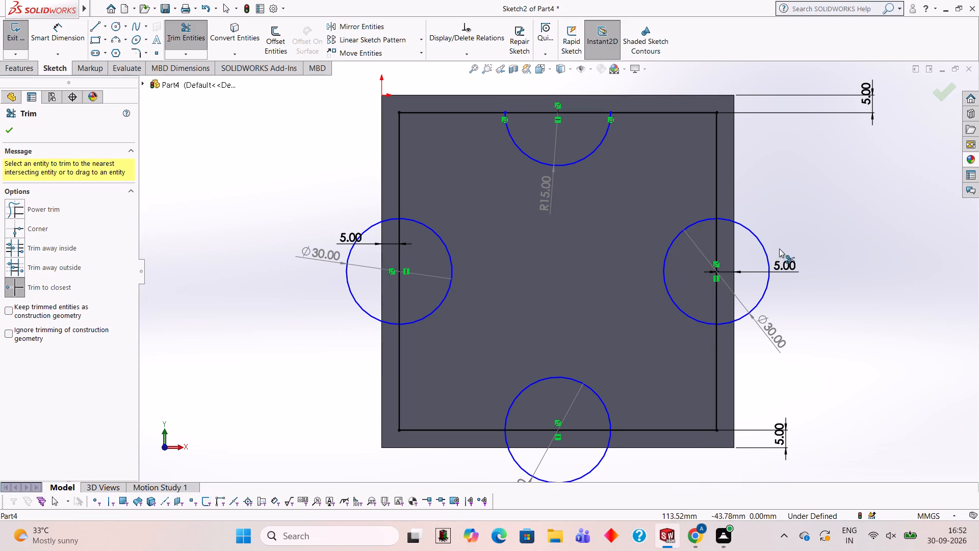
click(764, 246)
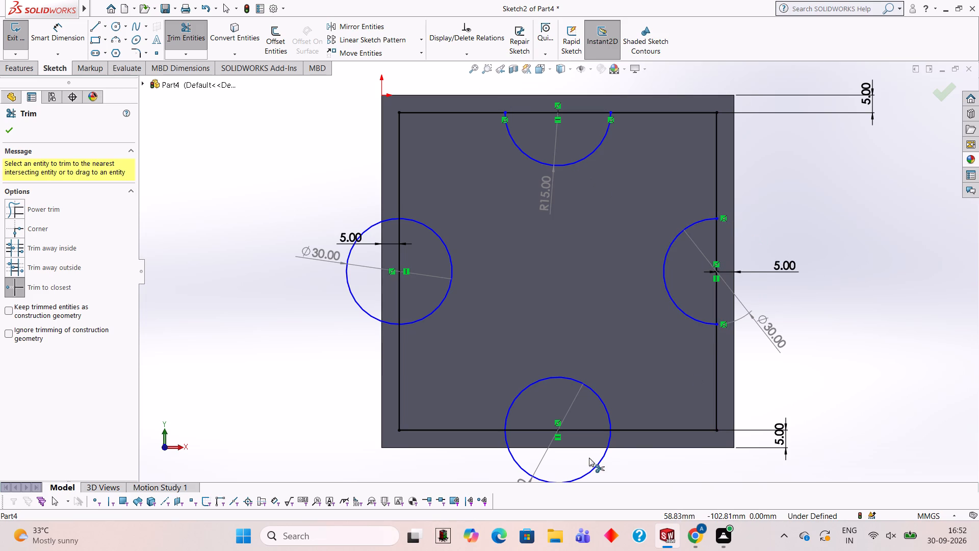
click(600, 460)
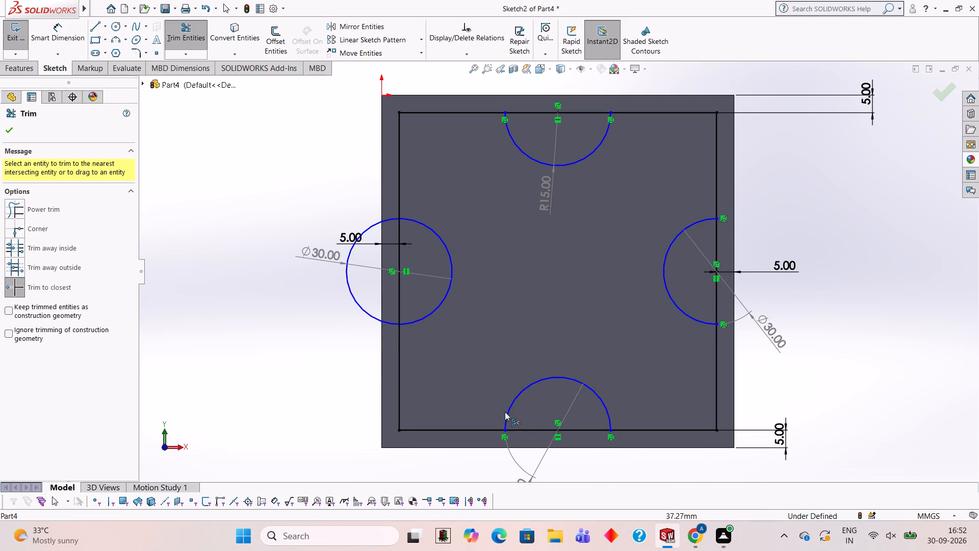
click(350, 291)
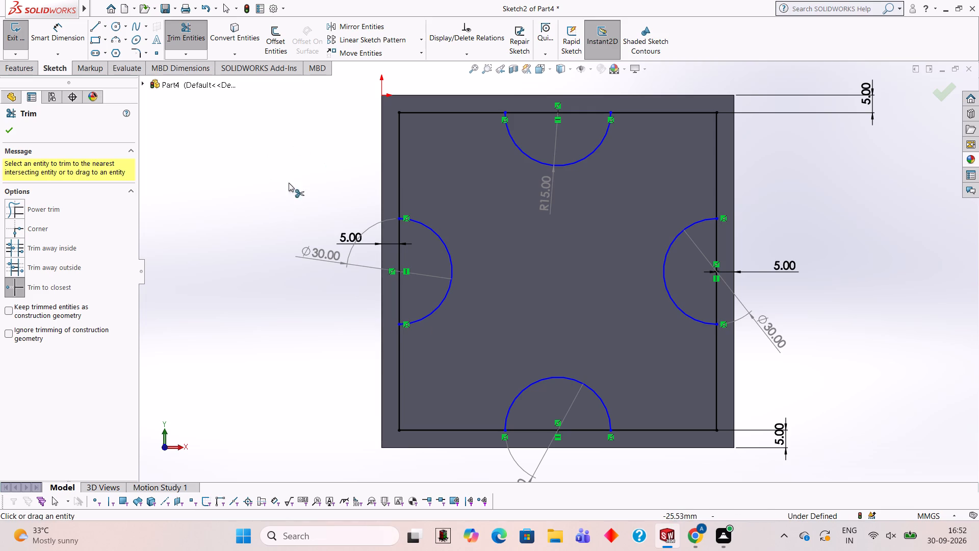
Fillet all four corners of the inset rectangle with a 15 mm radius, keeping constrained corners.
click(140, 54)
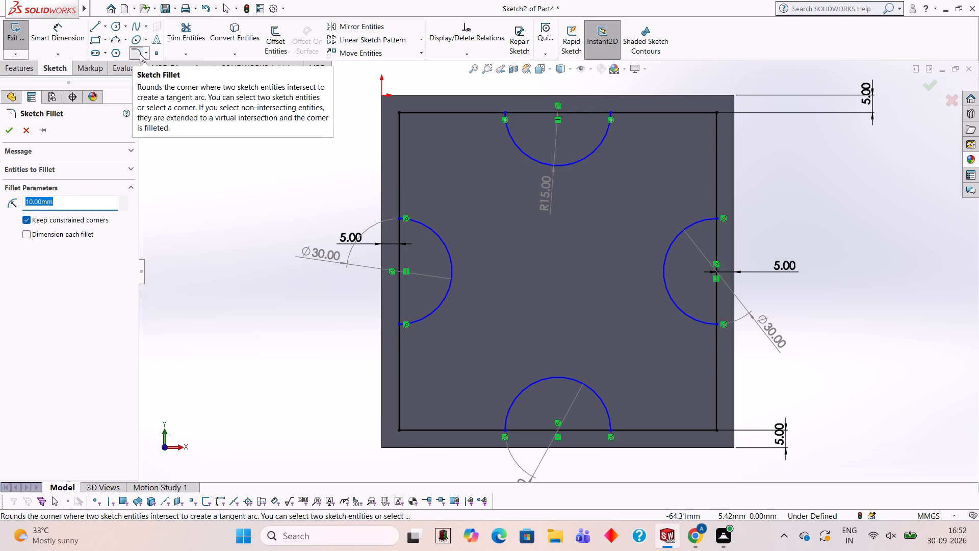
text(15)
key(Return)
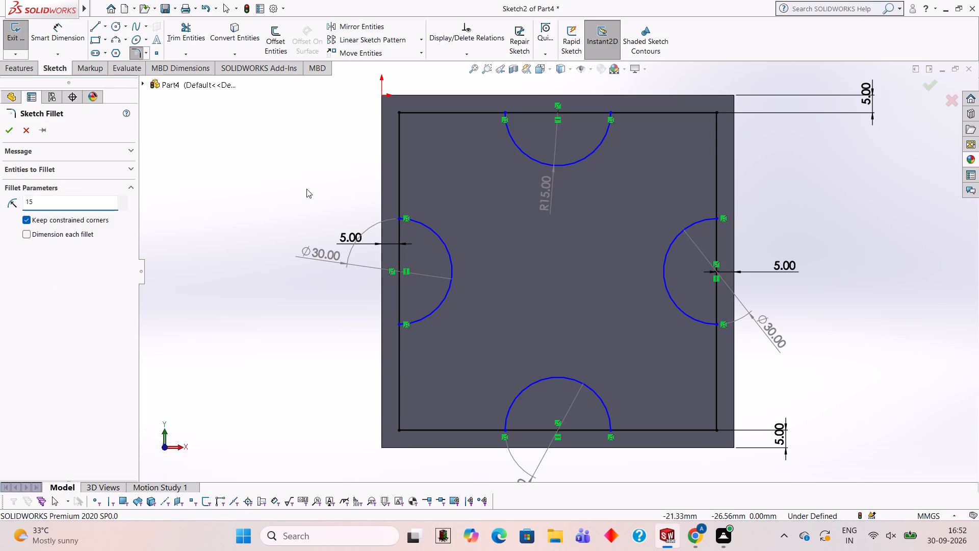
key(Return)
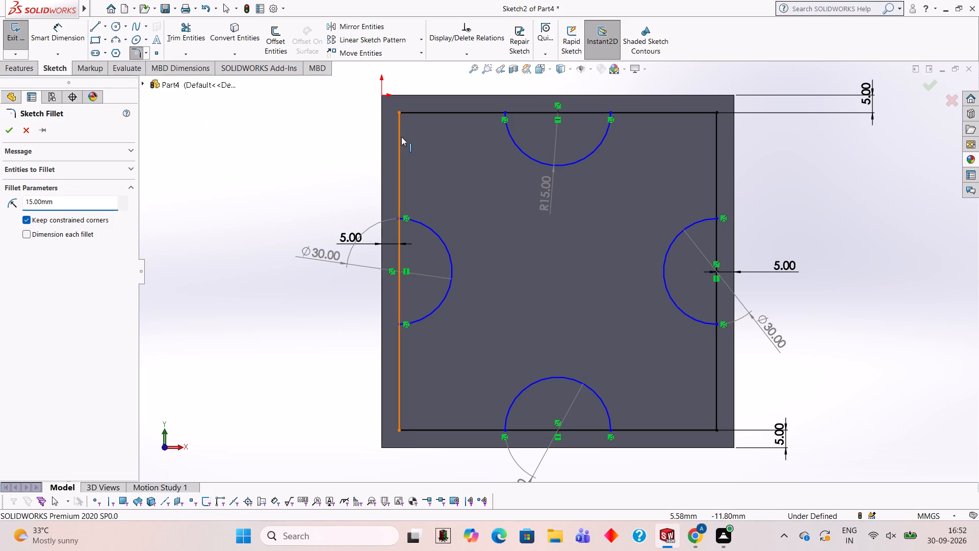
click(401, 137)
click(421, 113)
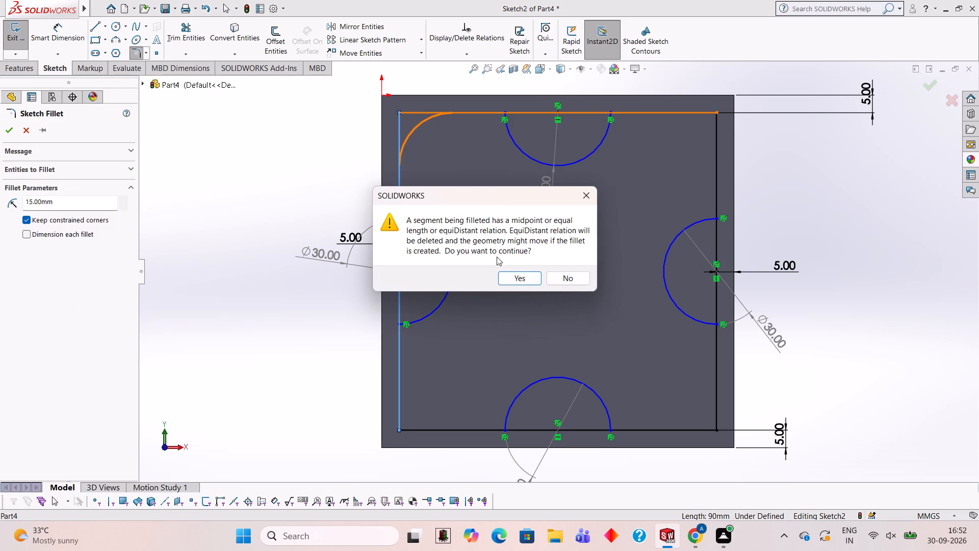
click(526, 284)
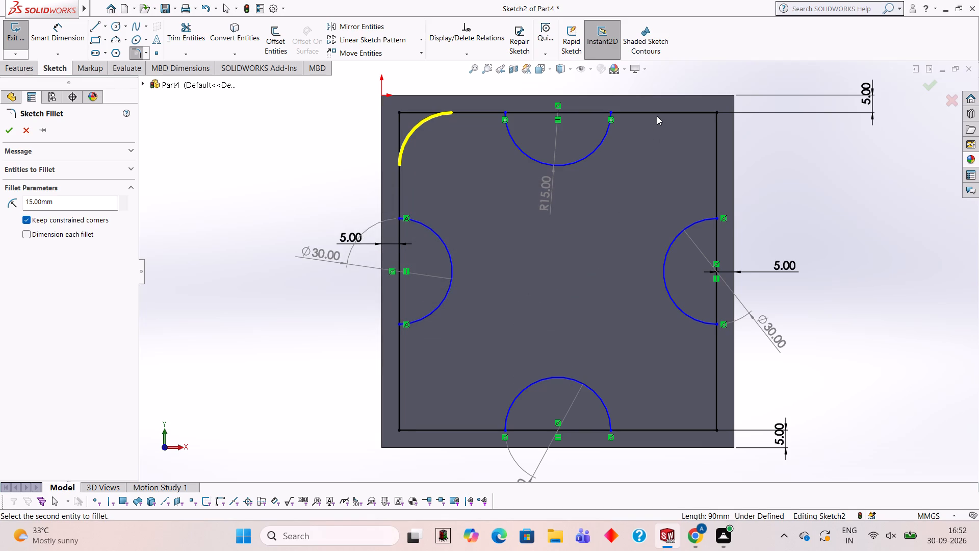
click(657, 113)
click(717, 162)
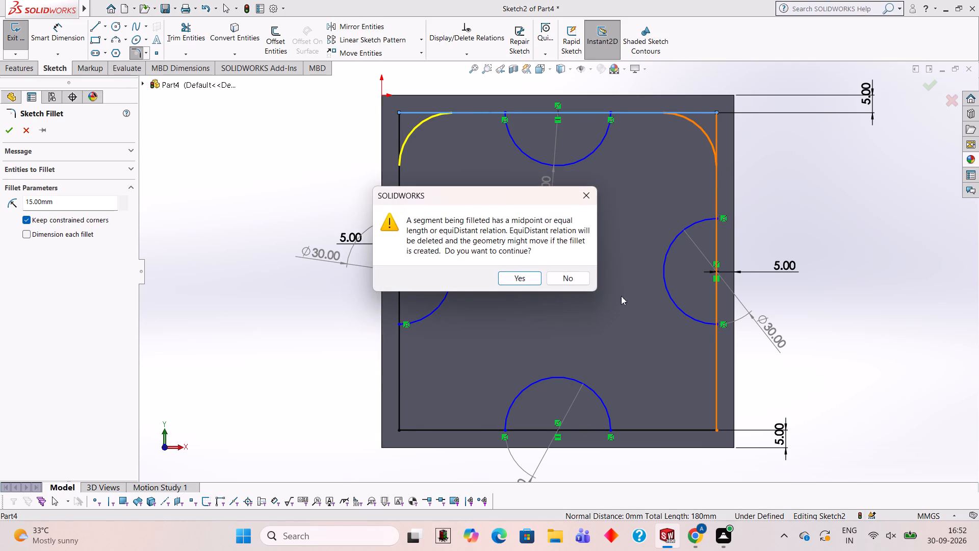
click(531, 277)
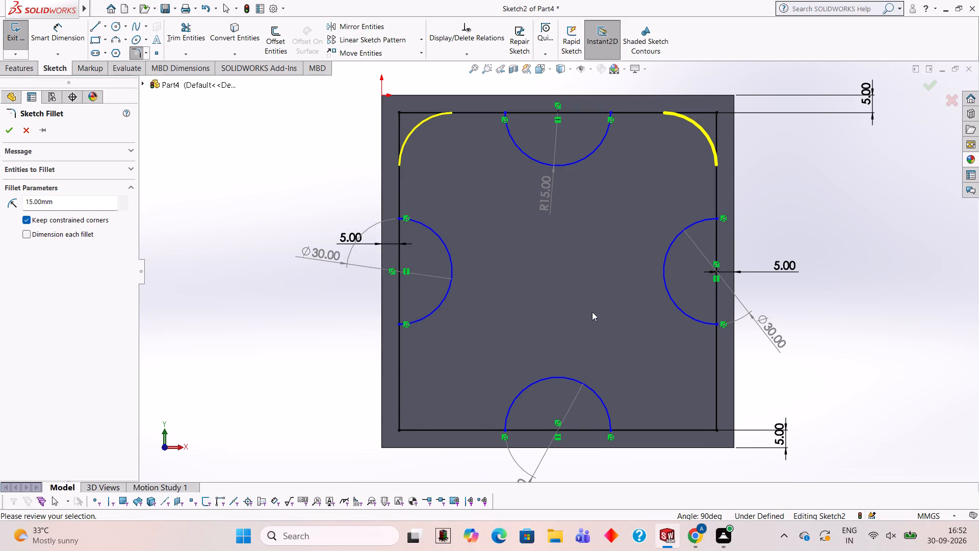
click(715, 377)
click(686, 431)
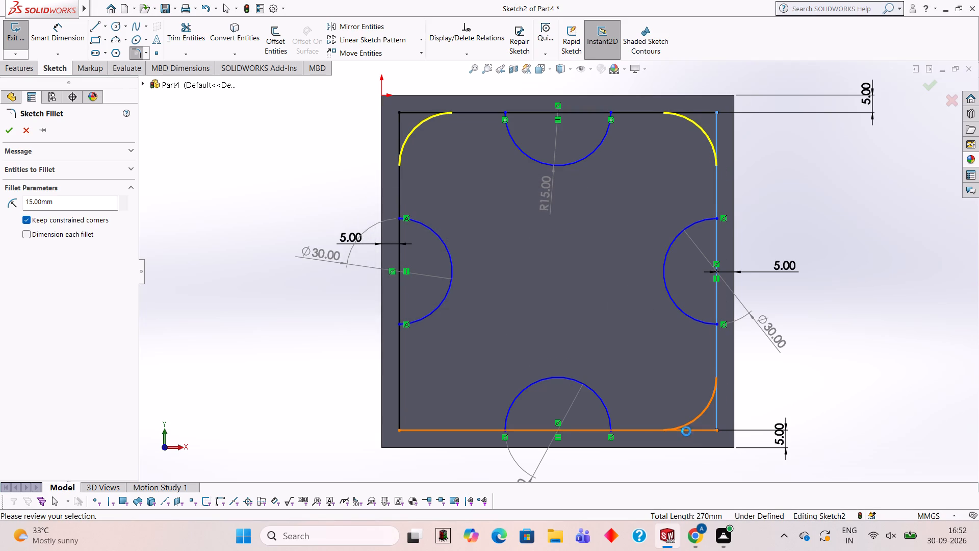
click(516, 277)
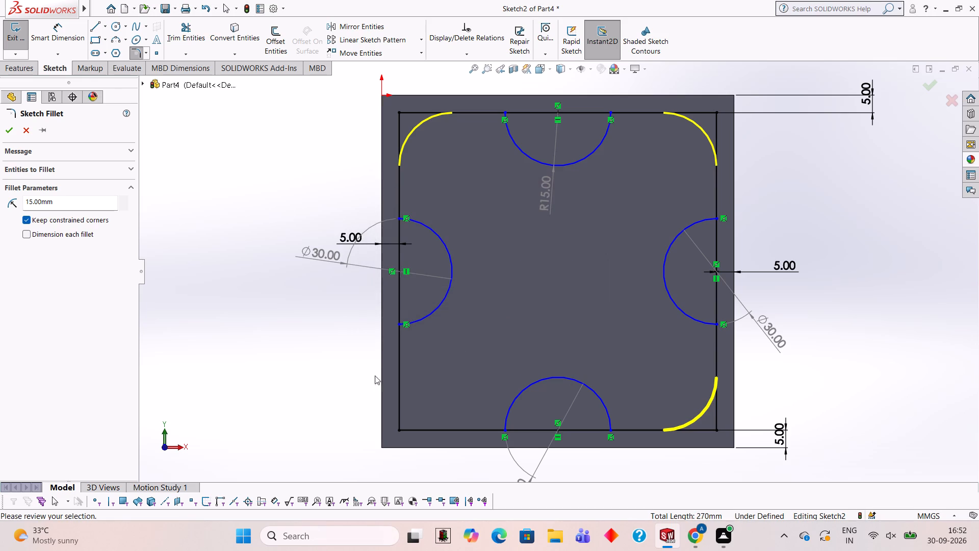
click(398, 376)
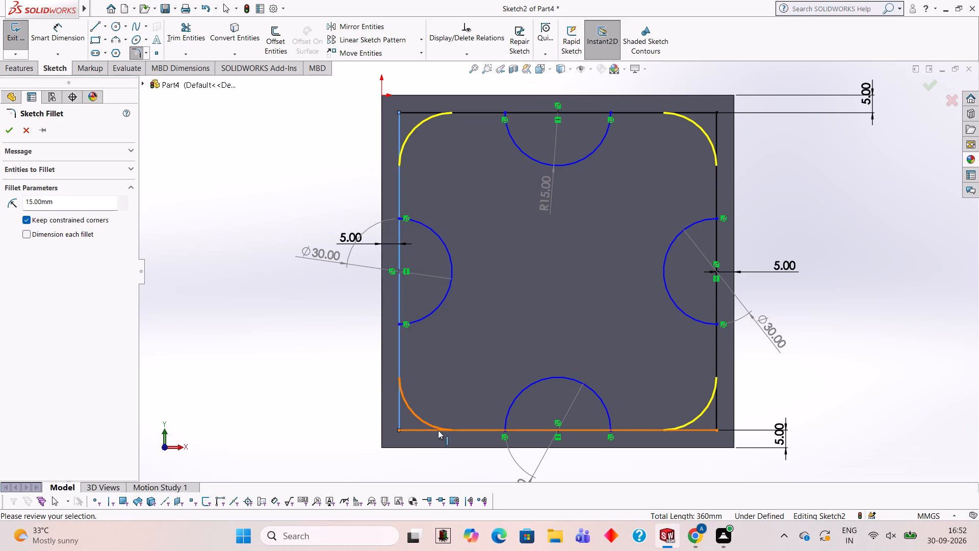
click(438, 430)
click(518, 279)
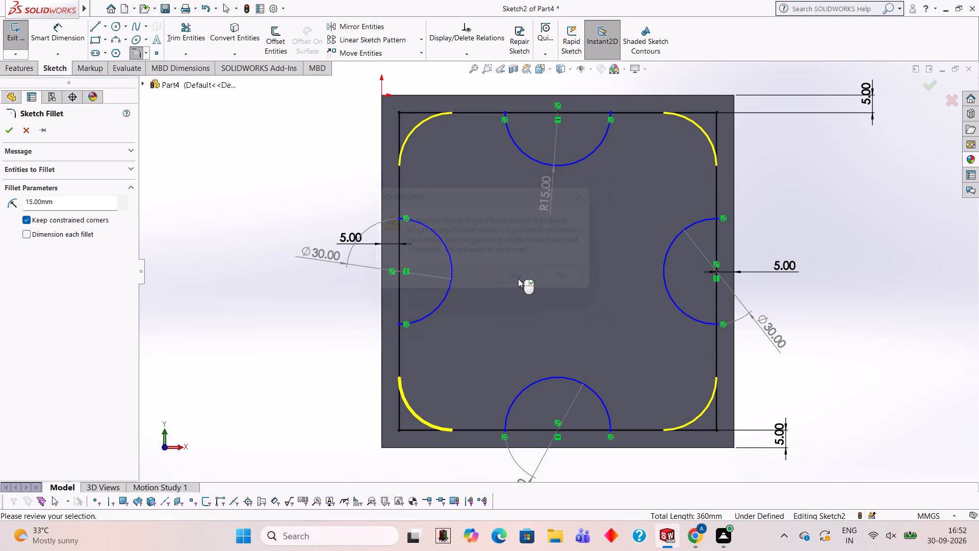
click(6, 129)
click(243, 167)
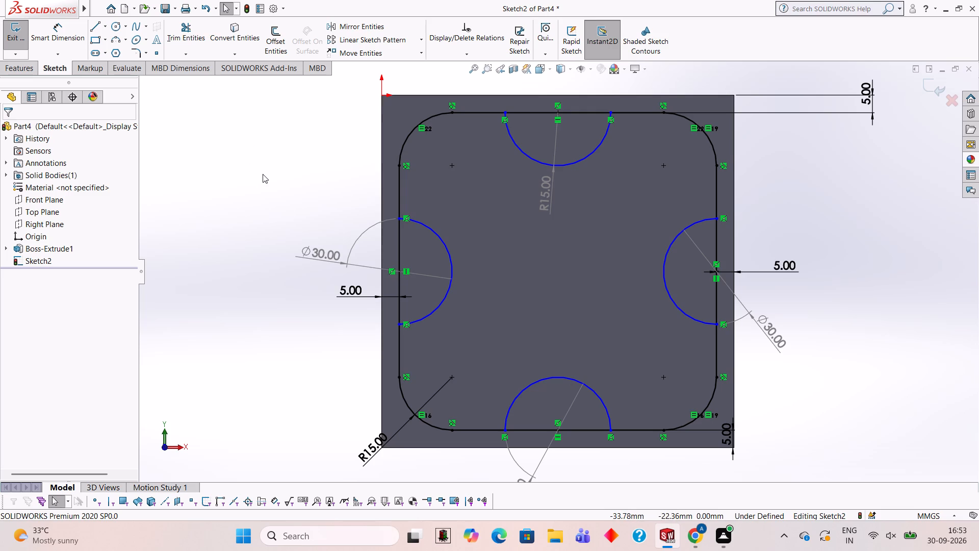
Trim away the rectangle's side segments spanning the four semicircles, leaving one continuous notched outline.
click(184, 31)
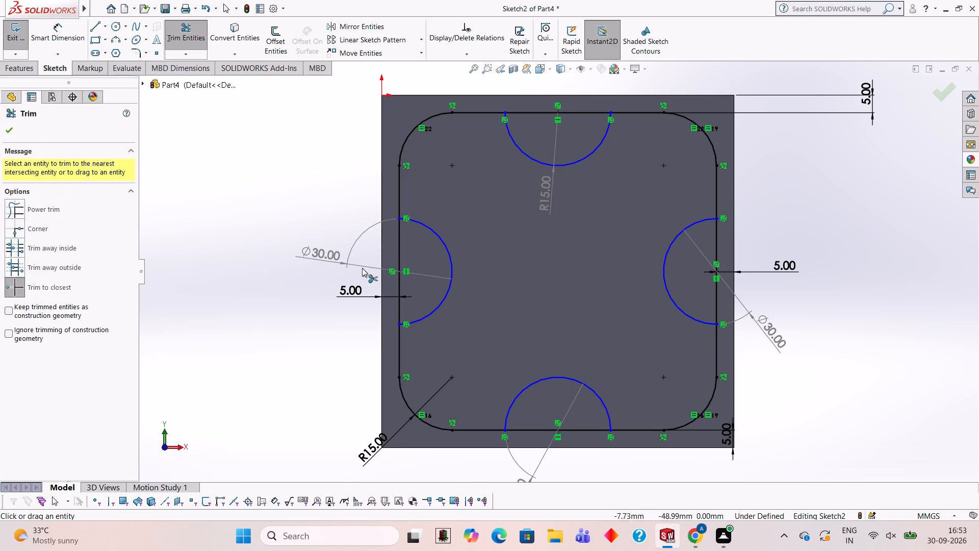
click(401, 249)
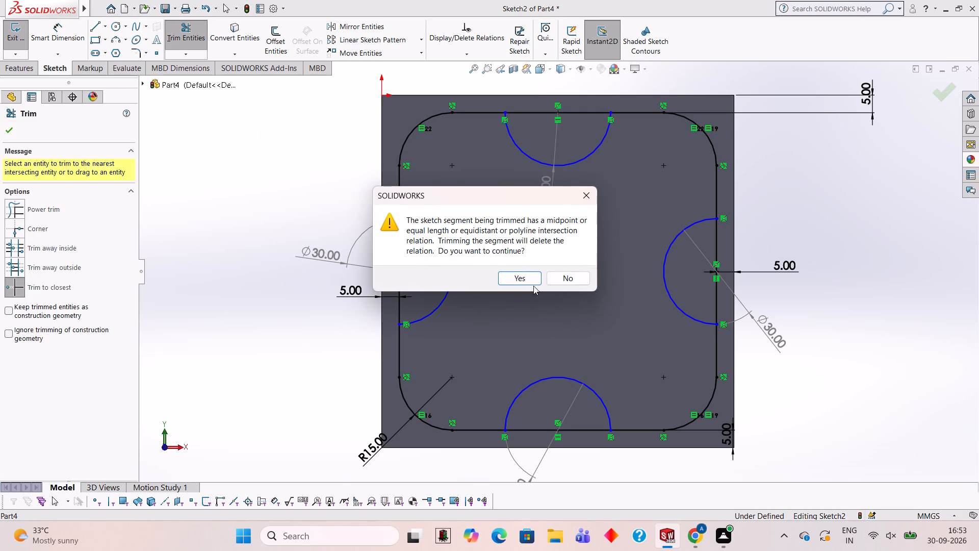
click(531, 282)
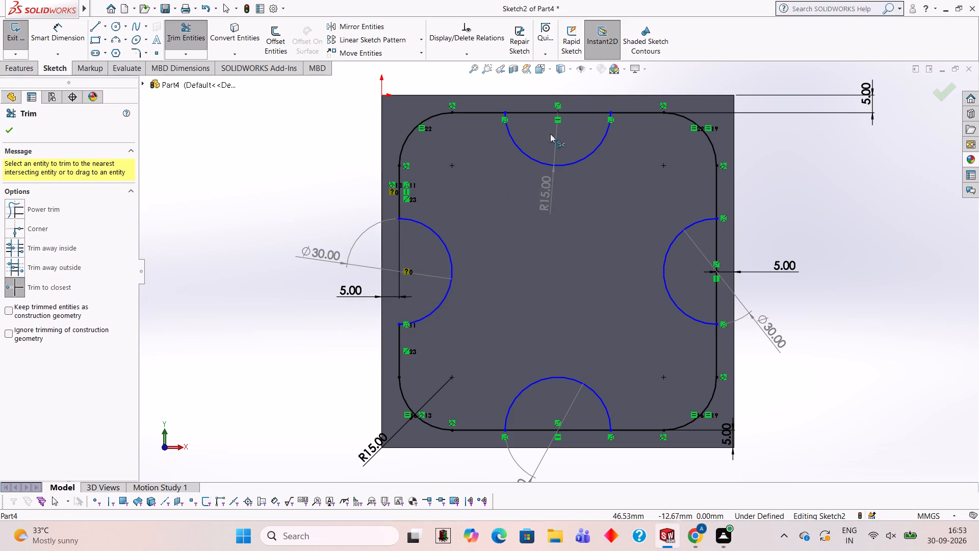
click(568, 111)
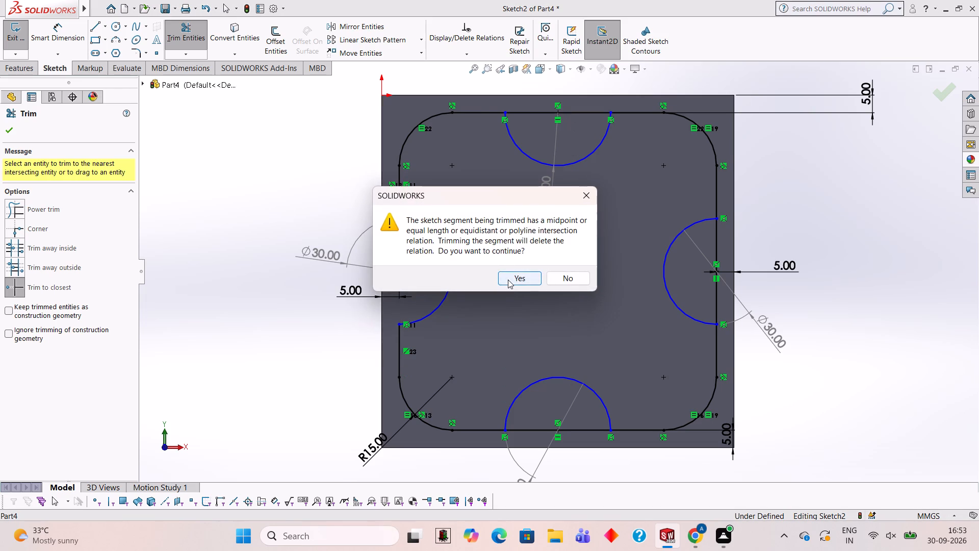
click(508, 280)
click(715, 251)
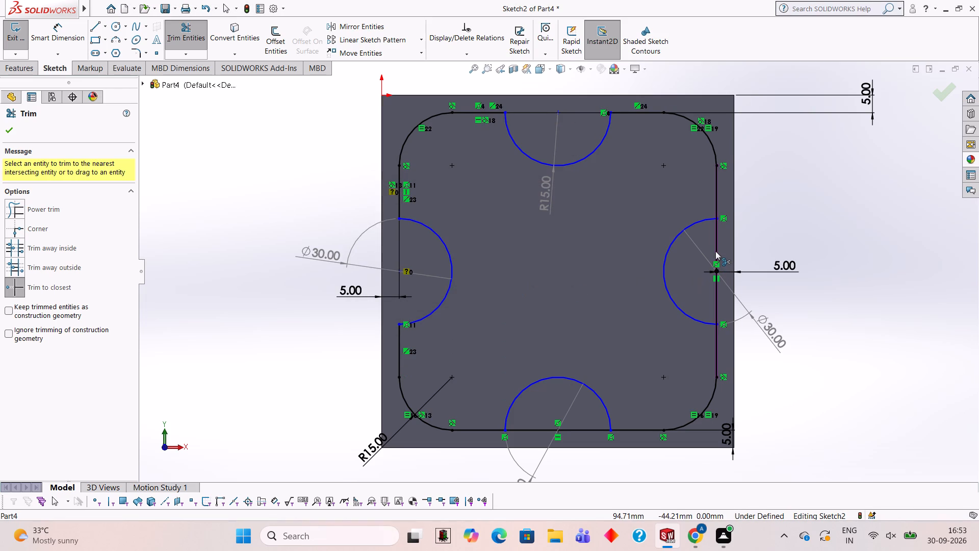
click(530, 279)
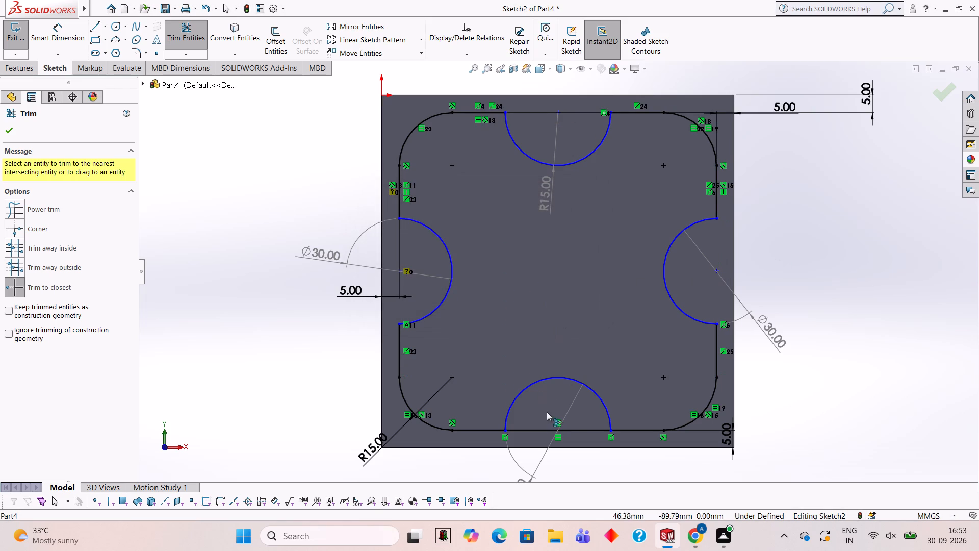
click(571, 429)
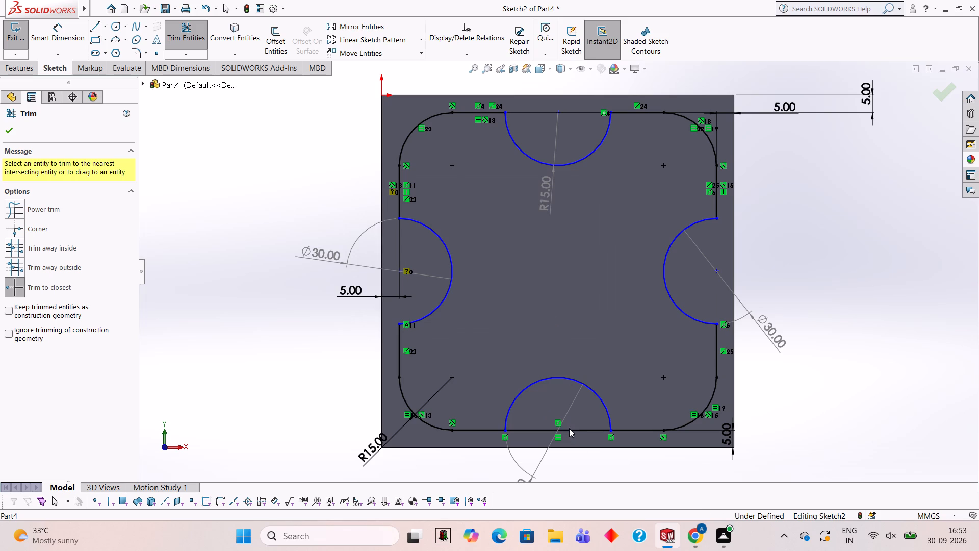
click(512, 278)
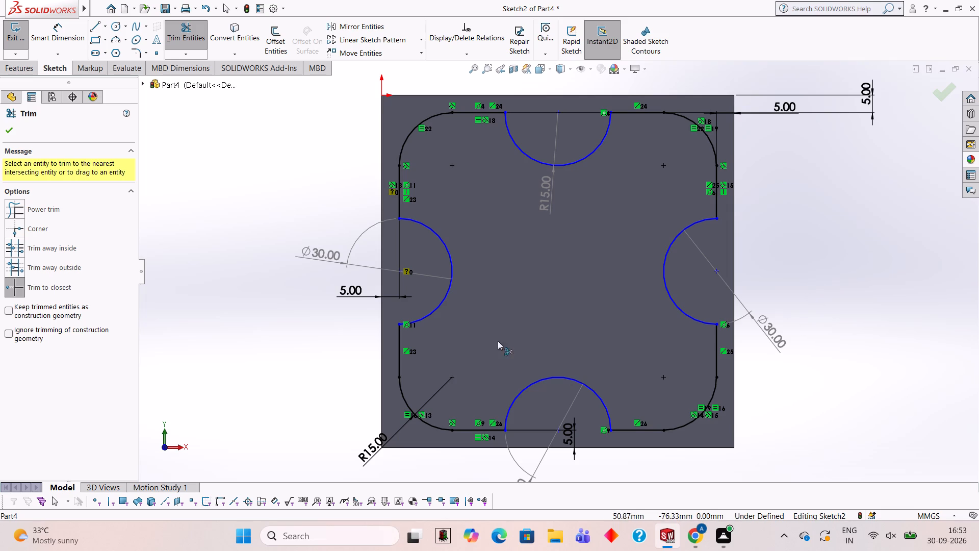
Dimension the horizontal distance from the block's lower-left corner to the bottom semicircle's centre as 50 mm.
click(68, 24)
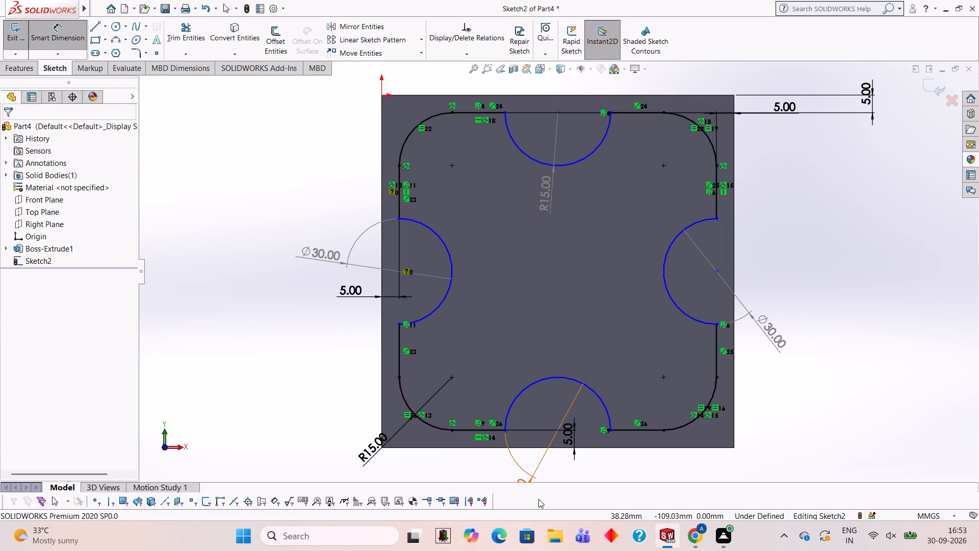
click(382, 447)
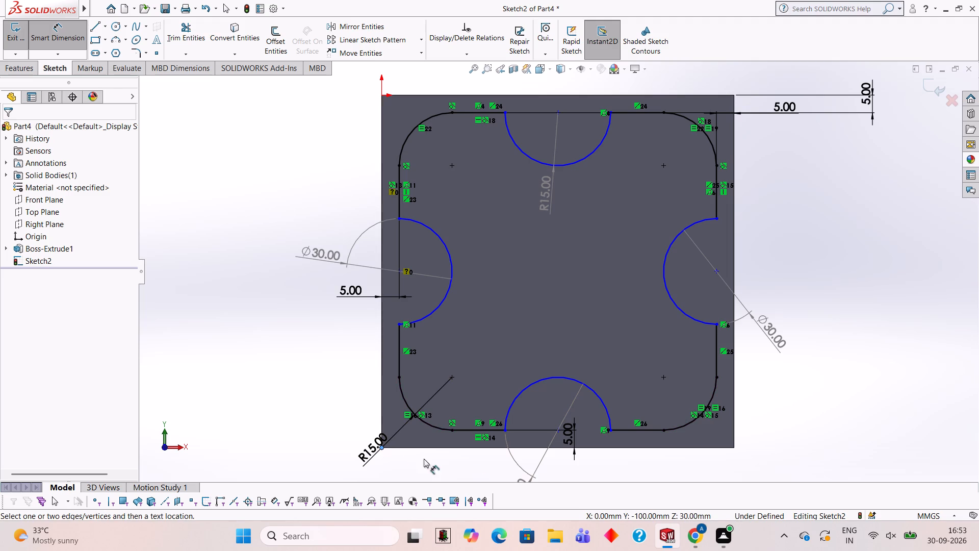
click(558, 431)
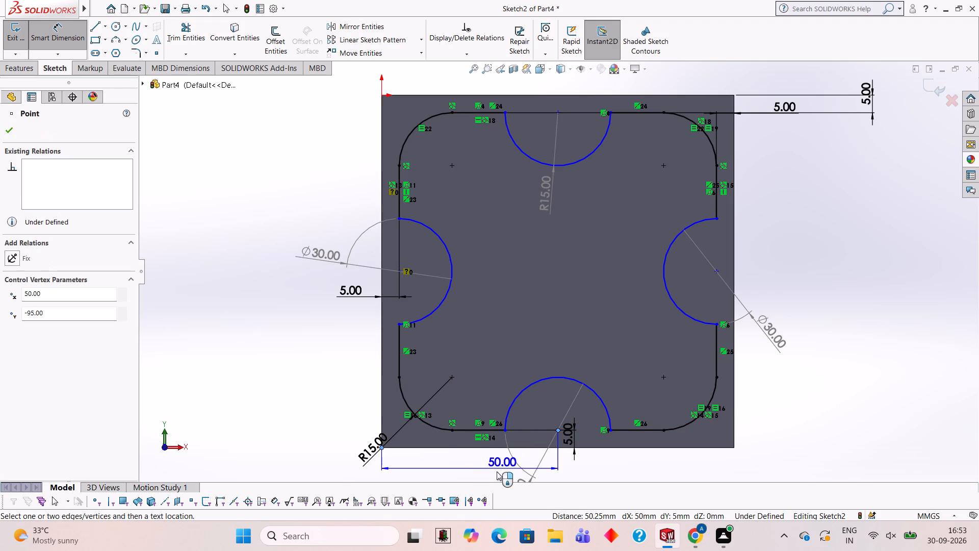
click(494, 471)
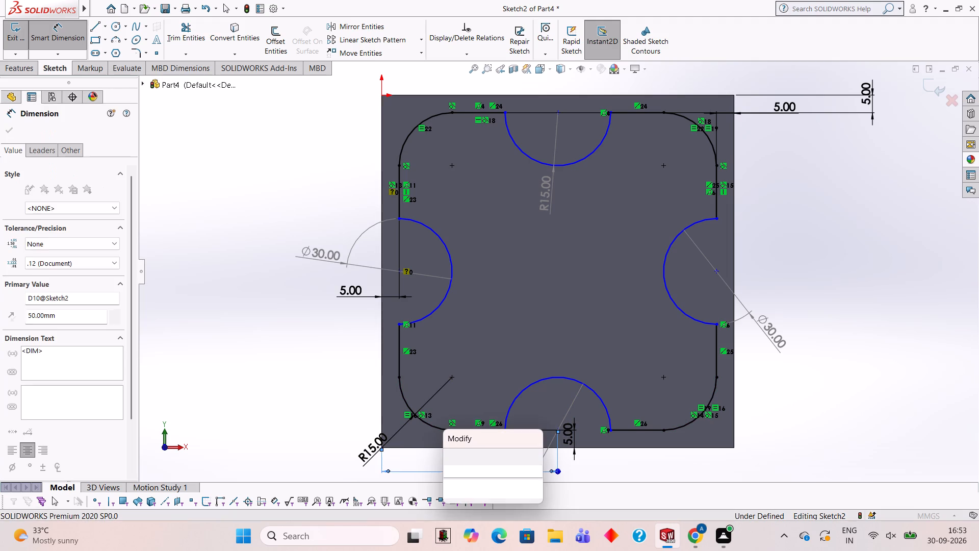
click(449, 454)
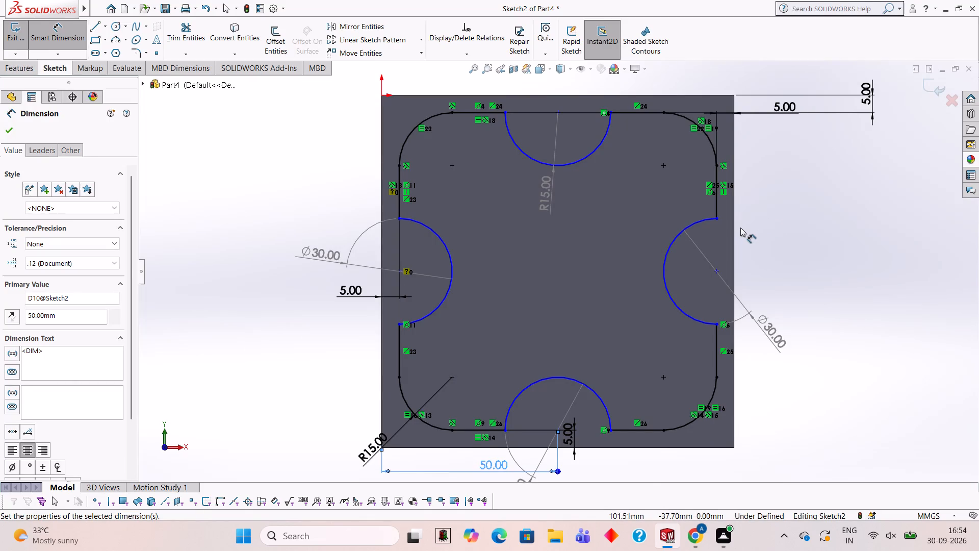
Extrude the notched profile as a 10 mm blind boss outward from the block's face, merging the result.
click(27, 71)
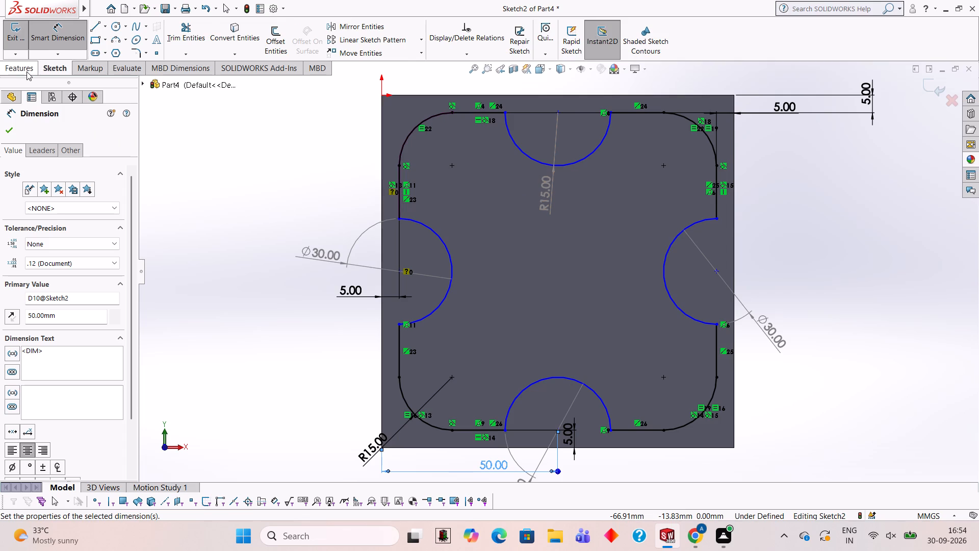
click(23, 40)
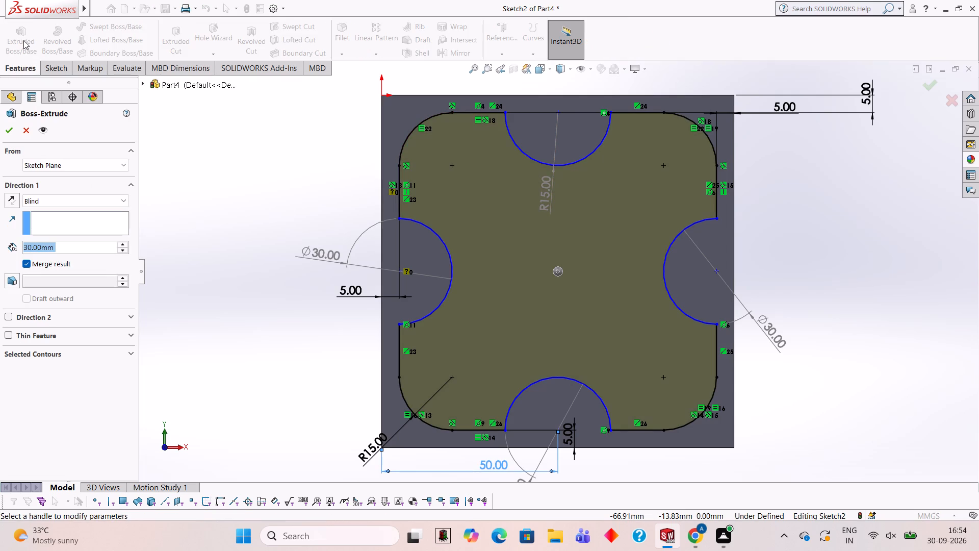
middle_drag(243, 222, 294, 249)
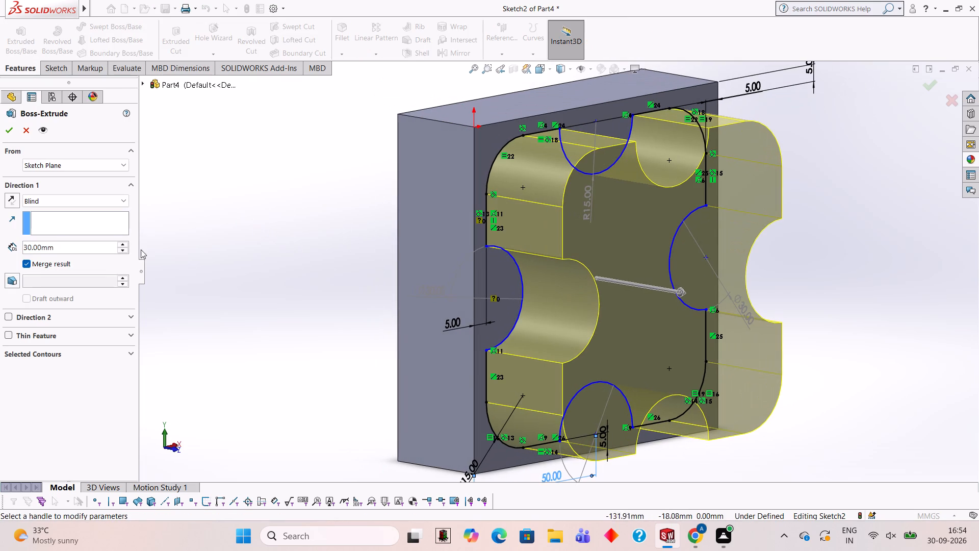
click(110, 242)
key(BackSpace)
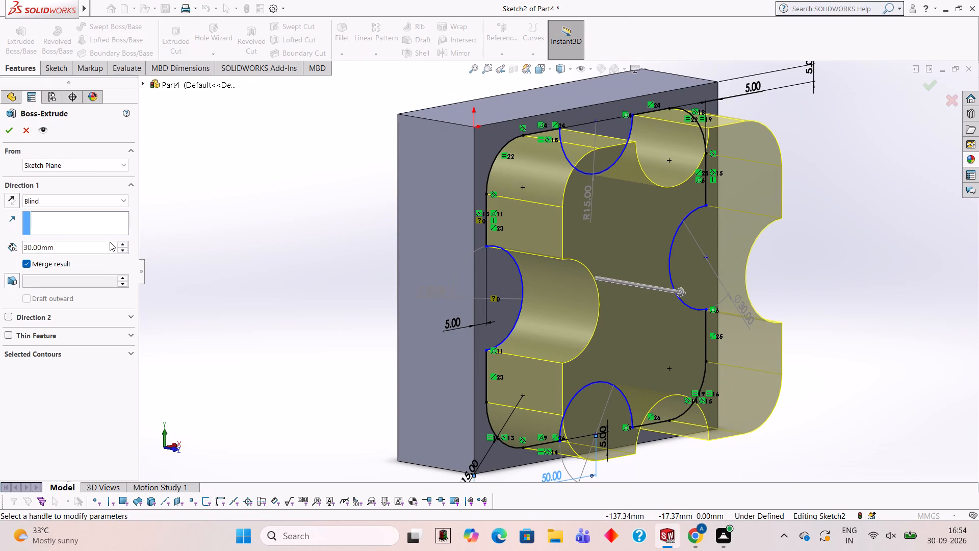
click(102, 247)
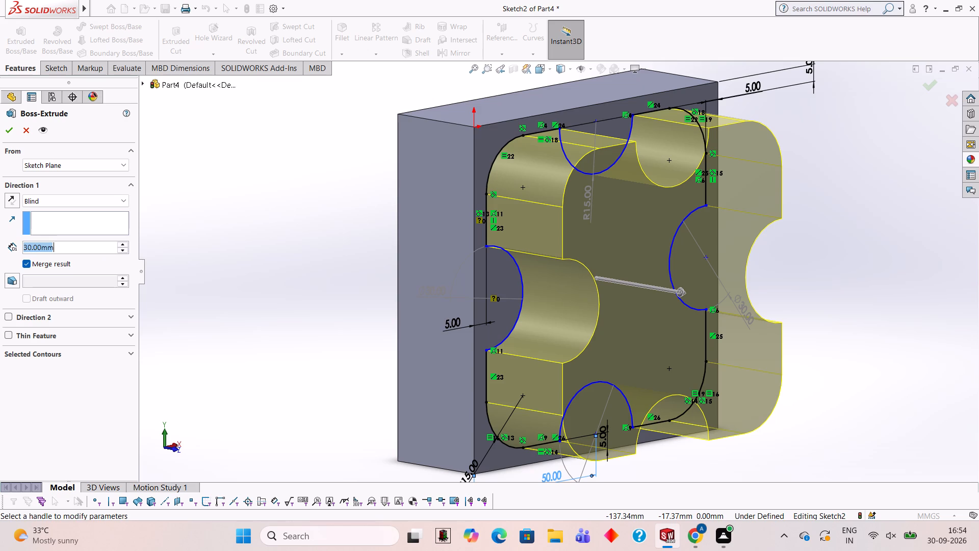
key(BackSpace)
key(BackSpace)
key(BackSpace)
key(BackSpace)
key(BackSpace)
key(BackSpace)
key(BackSpace)
key(BackSpace)
key(BackSpace)
key(BackSpace)
key(BackSpace)
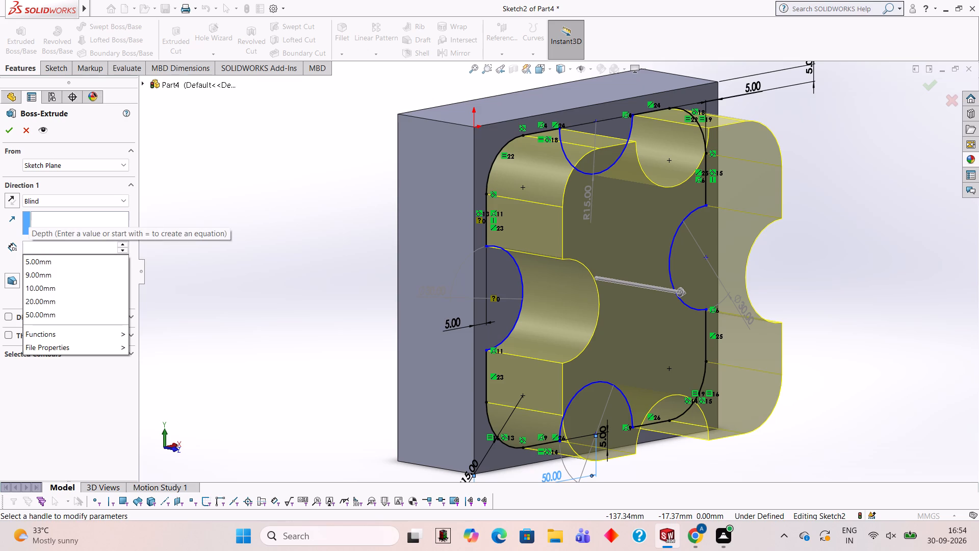
text(10)
key(Return)
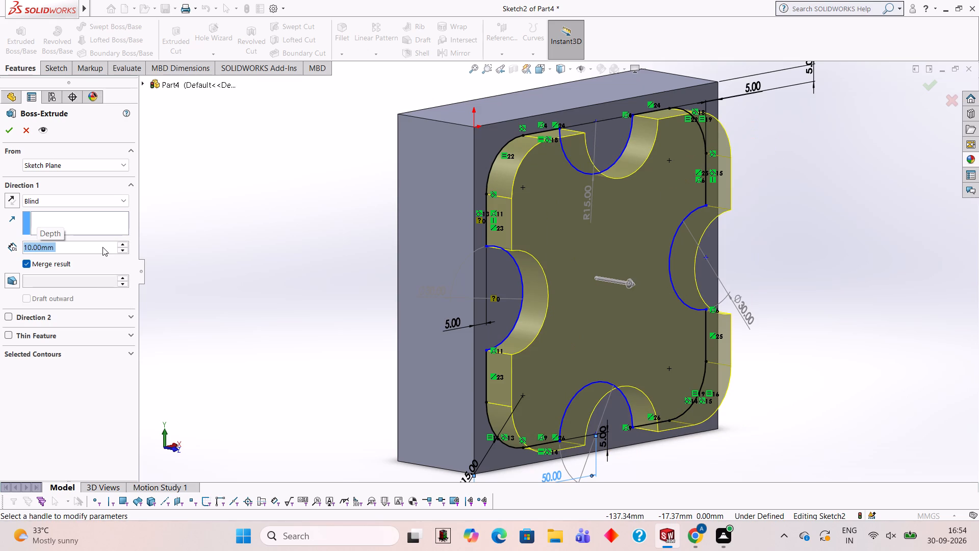
click(10, 131)
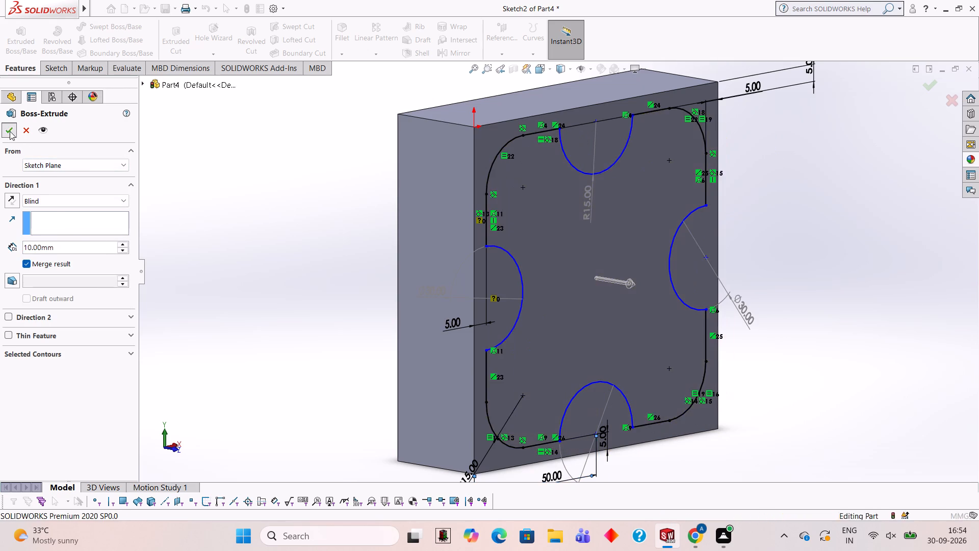
click(243, 215)
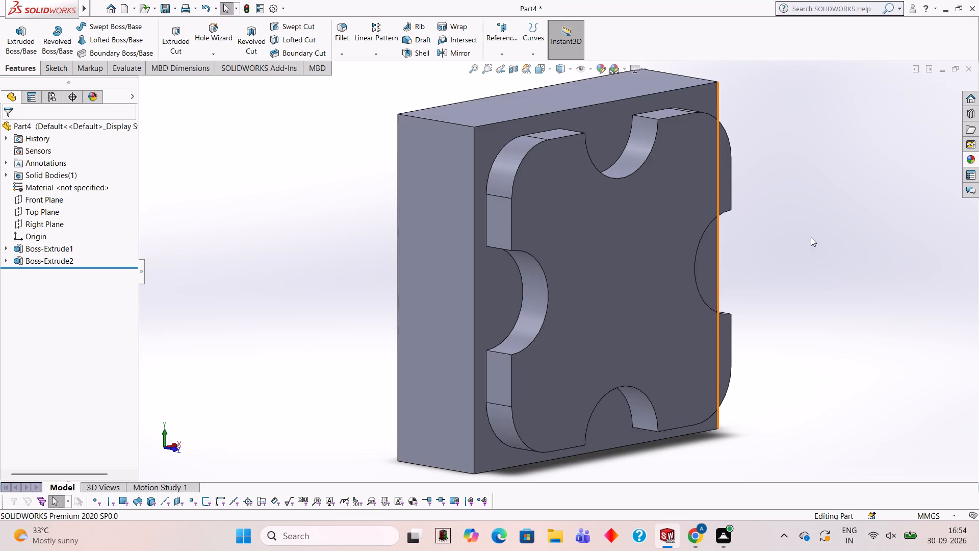
Examine the notched boss on the block from several angles.
middle_drag(811, 237, 765, 240)
scroll(790, 261, up, 2)
middle_drag(796, 263, 809, 195)
scroll(809, 195, down, 1)
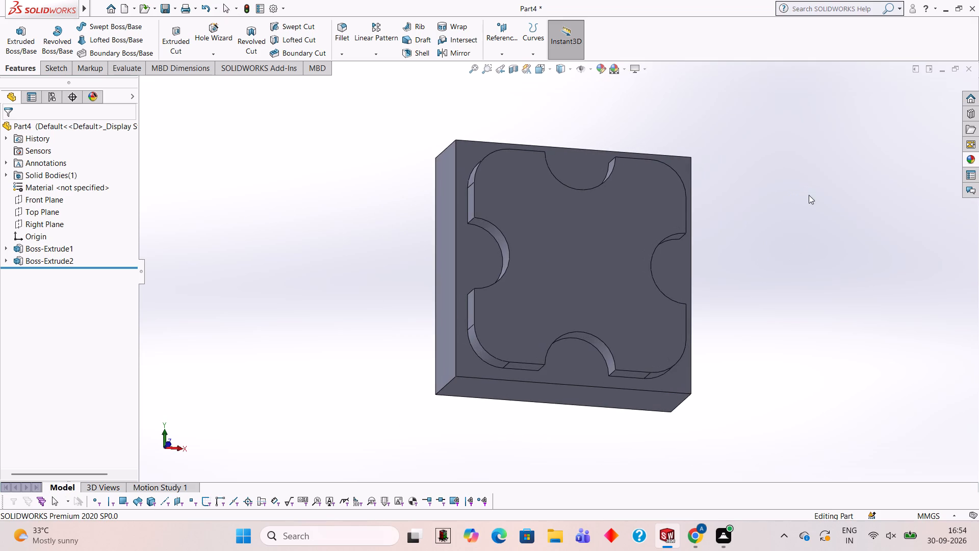
middle_drag(796, 183, 866, 218)
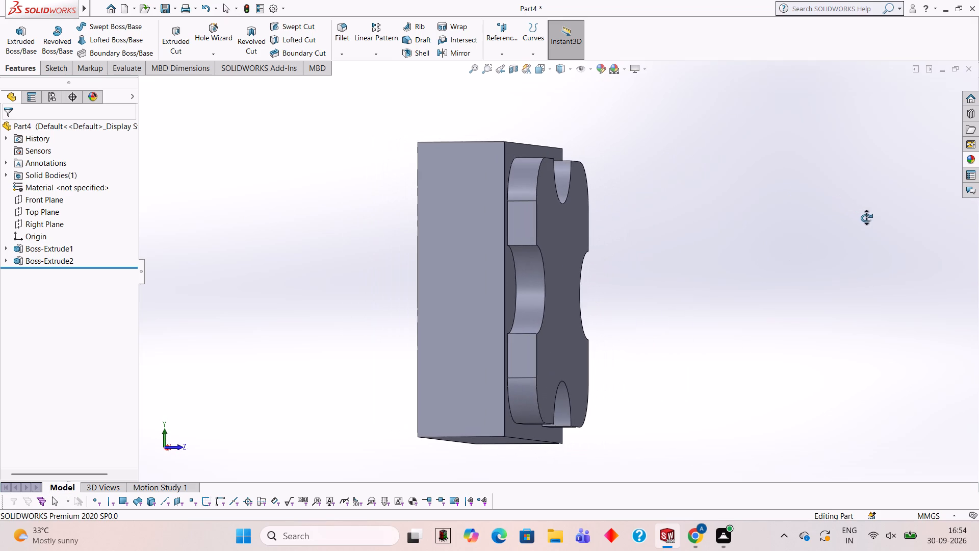
middle_drag(866, 218, 745, 229)
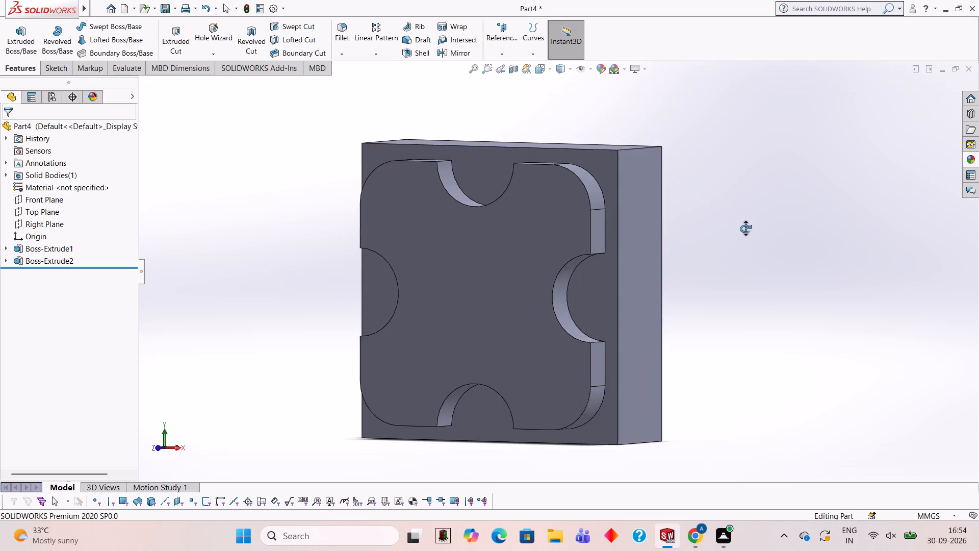
middle_drag(745, 229, 771, 207)
middle_drag(769, 196, 773, 197)
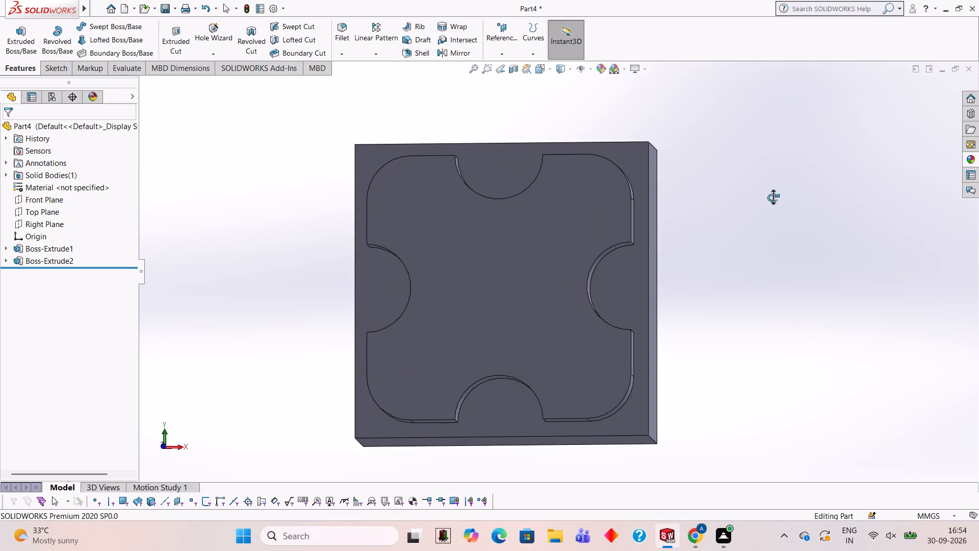
middle_drag(773, 197, 774, 197)
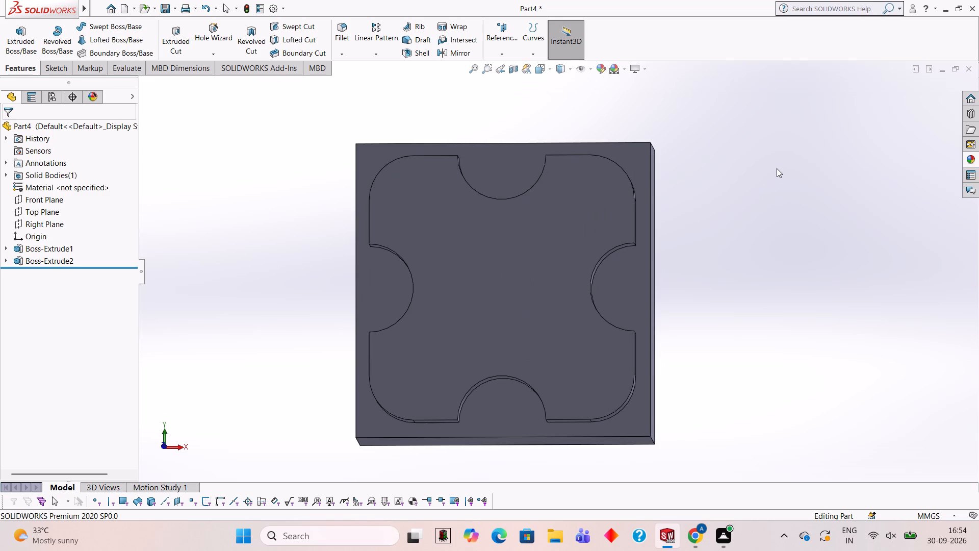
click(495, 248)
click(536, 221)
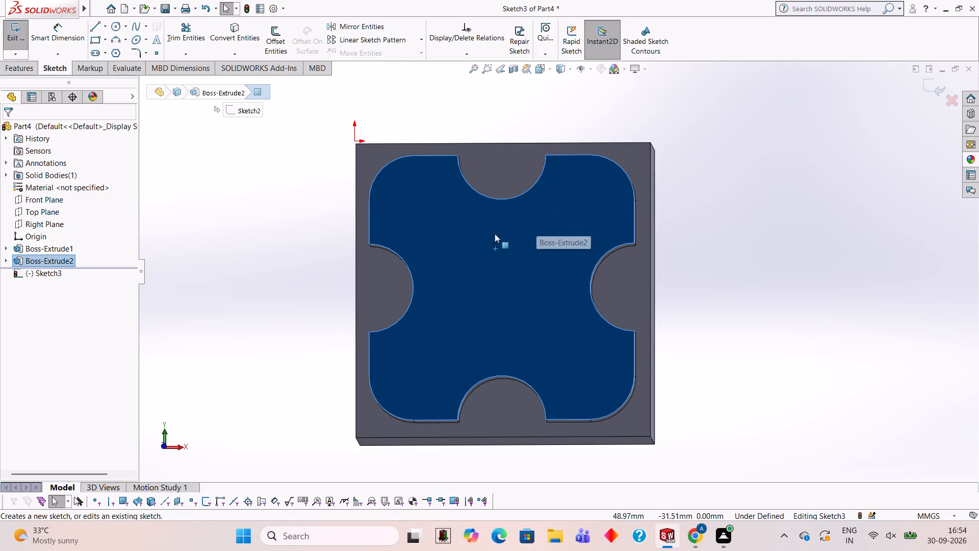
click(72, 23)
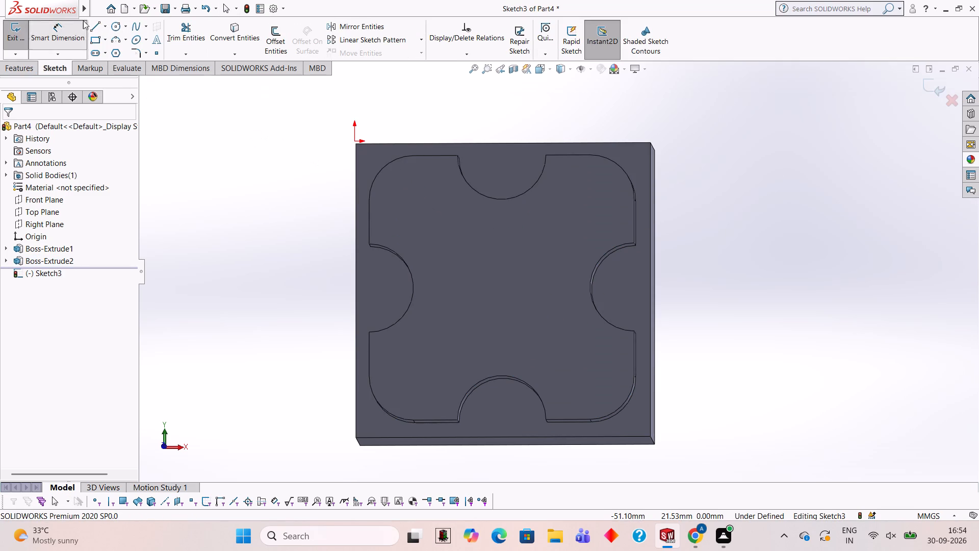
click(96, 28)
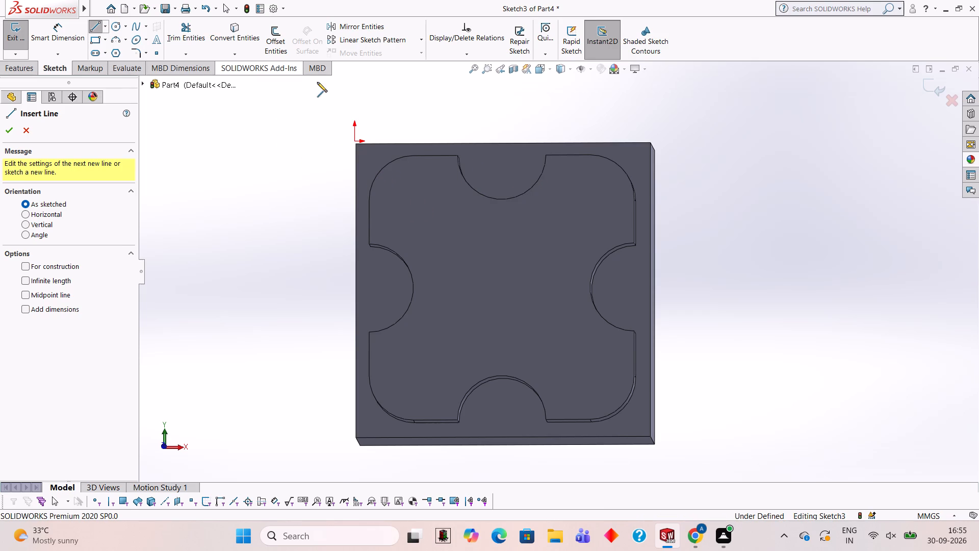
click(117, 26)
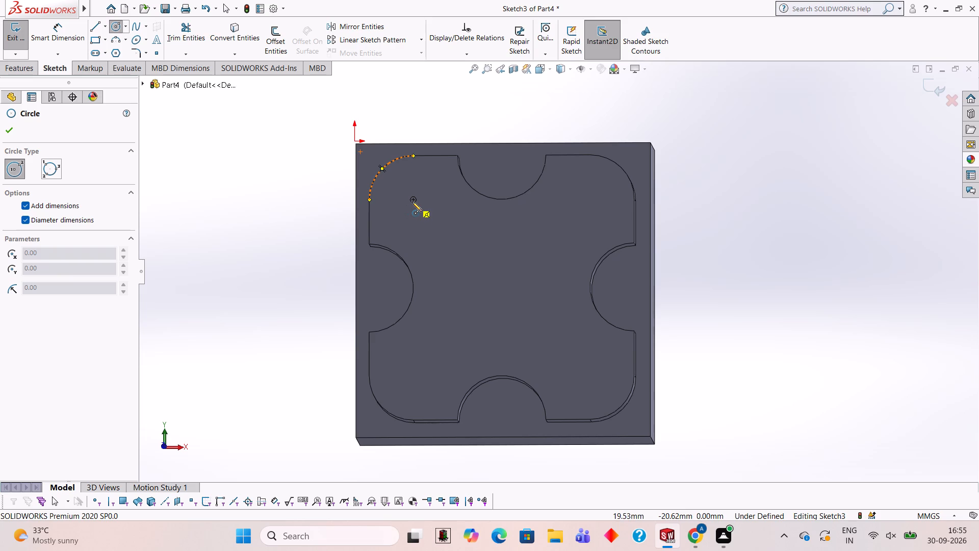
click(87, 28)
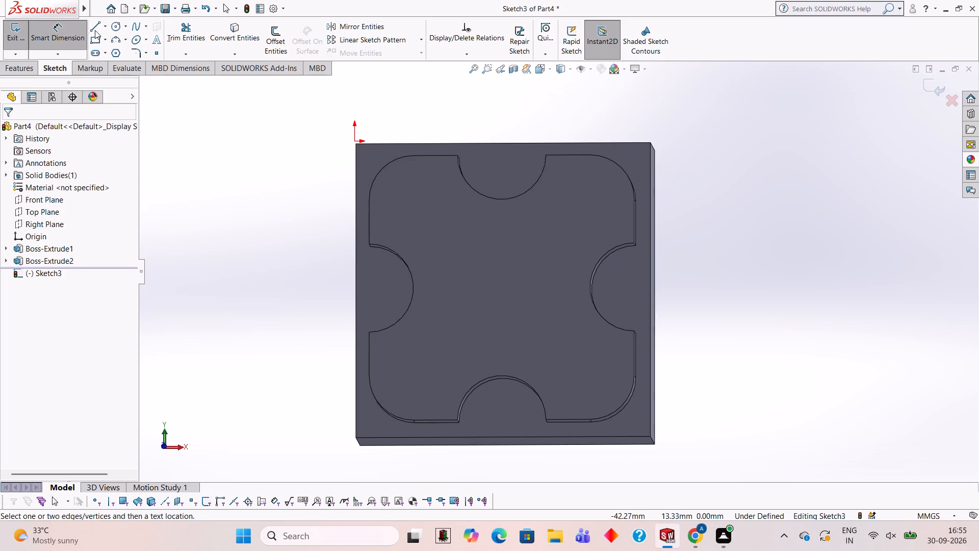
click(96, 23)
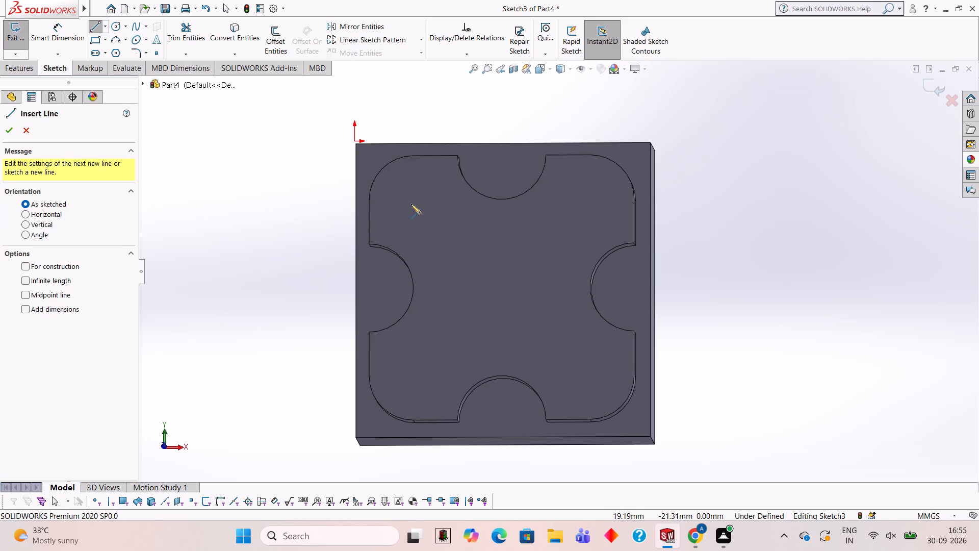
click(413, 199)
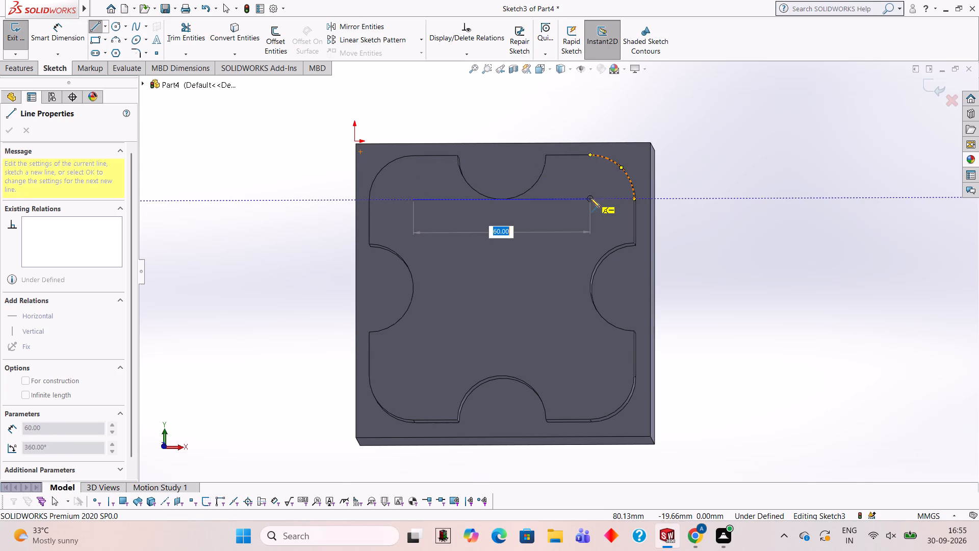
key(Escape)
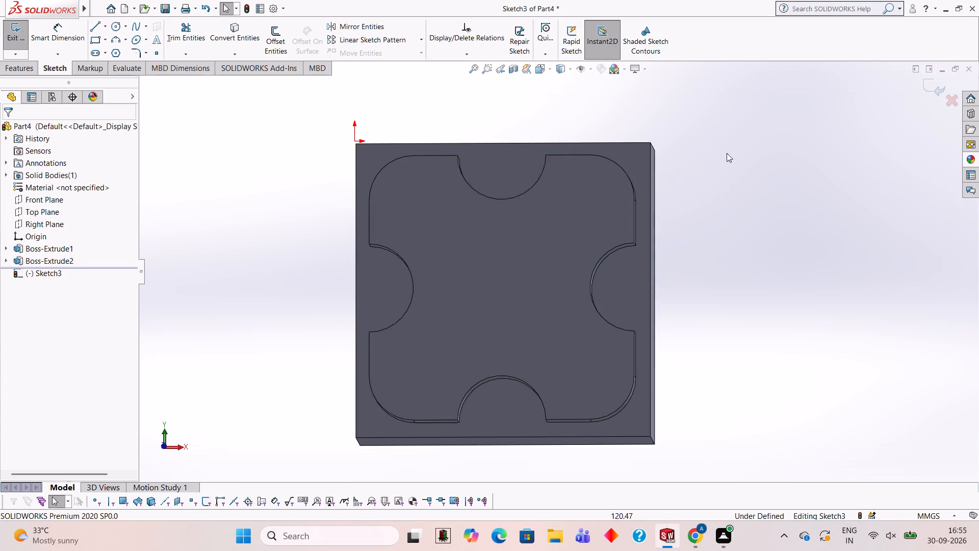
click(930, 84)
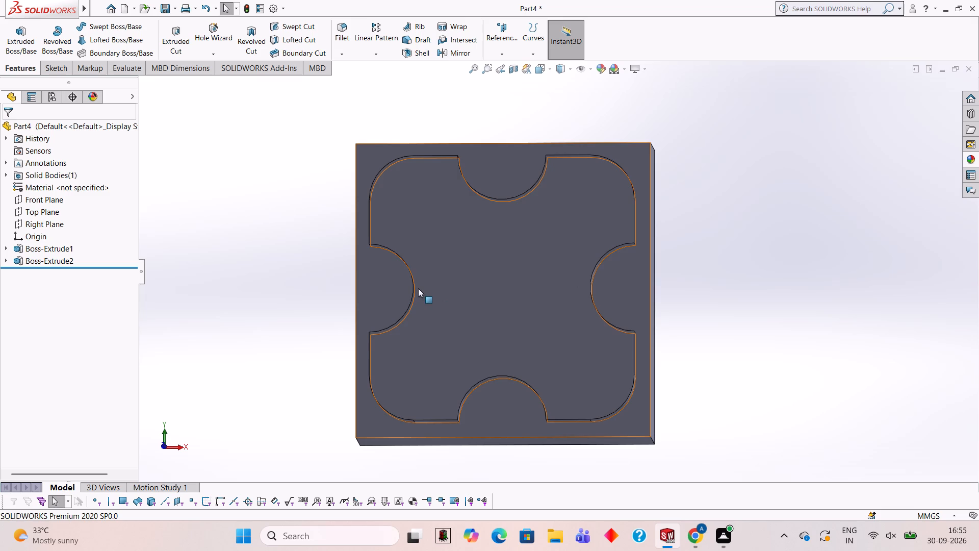
Start a new sketch on the notched boss's front face and view it square-on.
click(468, 279)
click(509, 250)
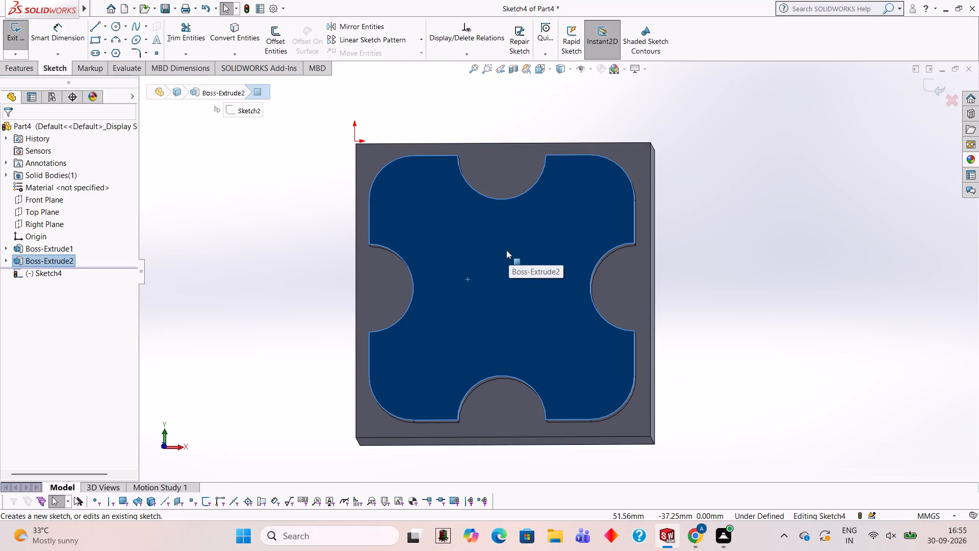
key(ctrl+8)
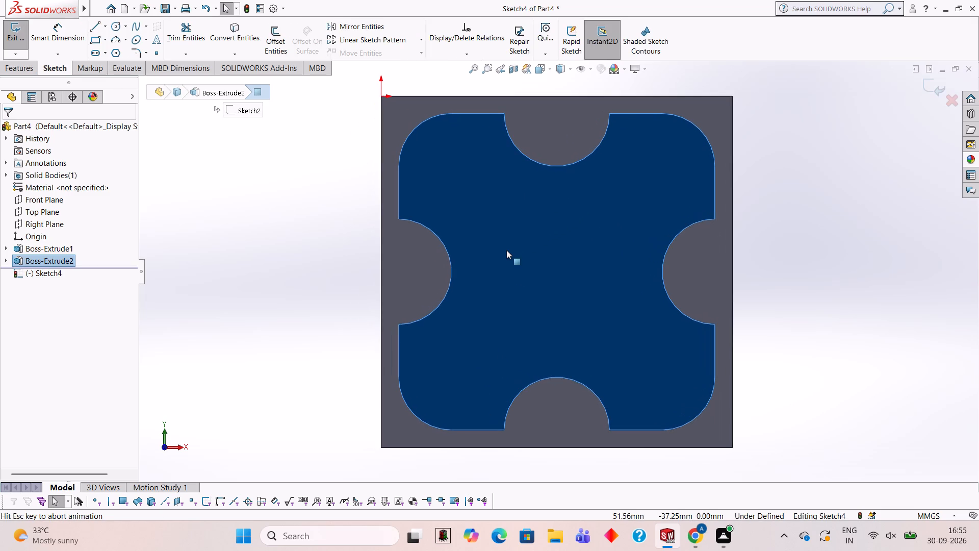
key(Escape)
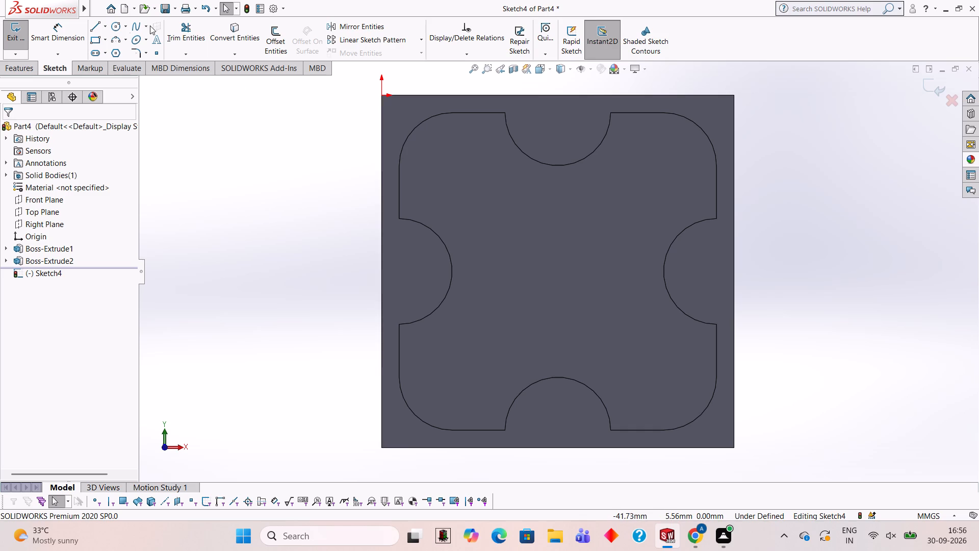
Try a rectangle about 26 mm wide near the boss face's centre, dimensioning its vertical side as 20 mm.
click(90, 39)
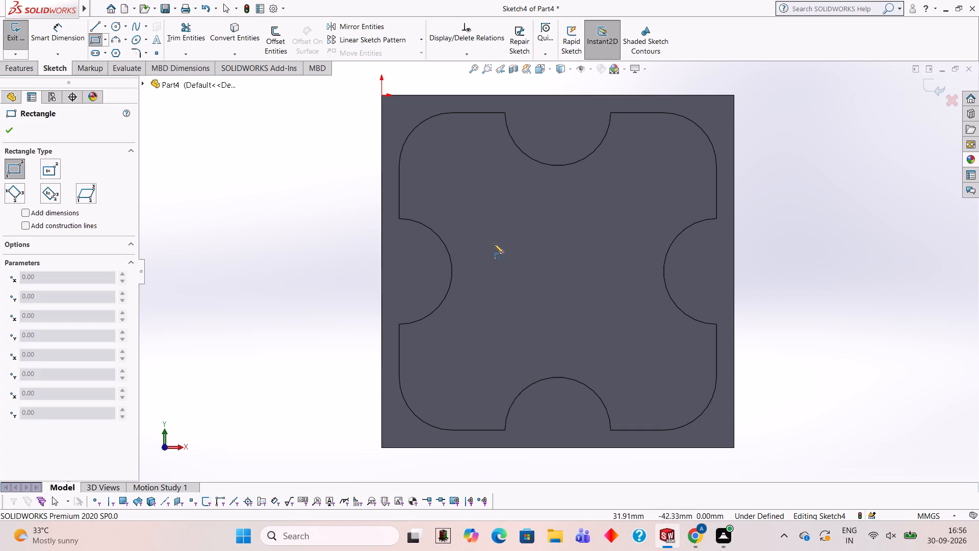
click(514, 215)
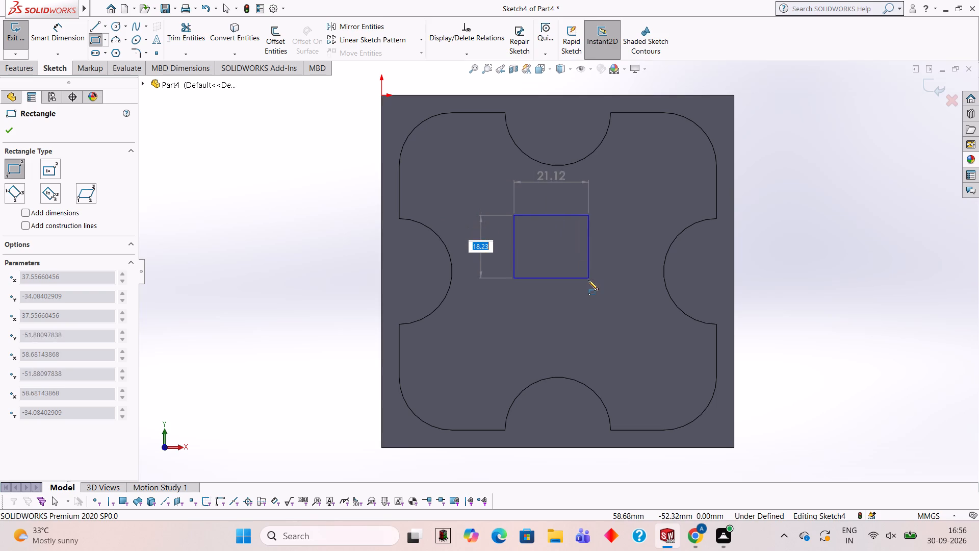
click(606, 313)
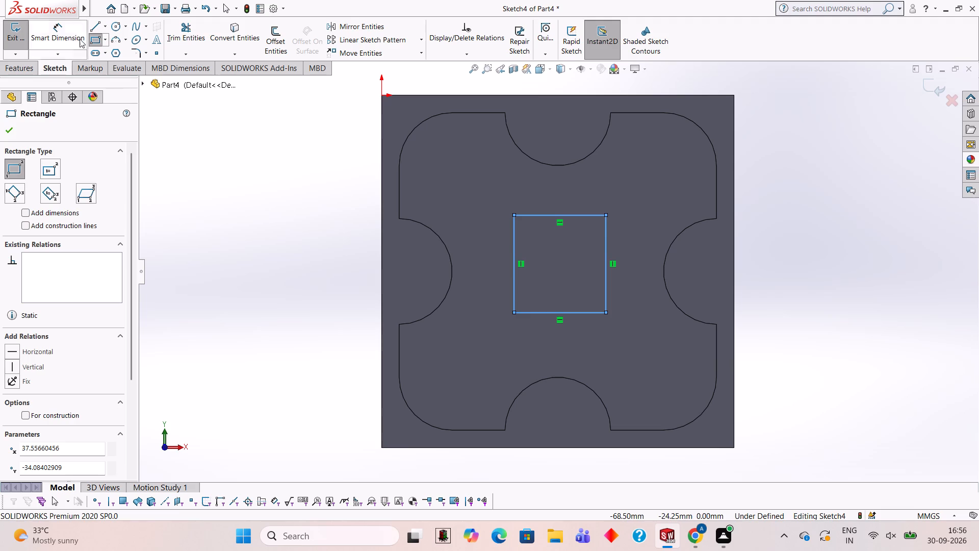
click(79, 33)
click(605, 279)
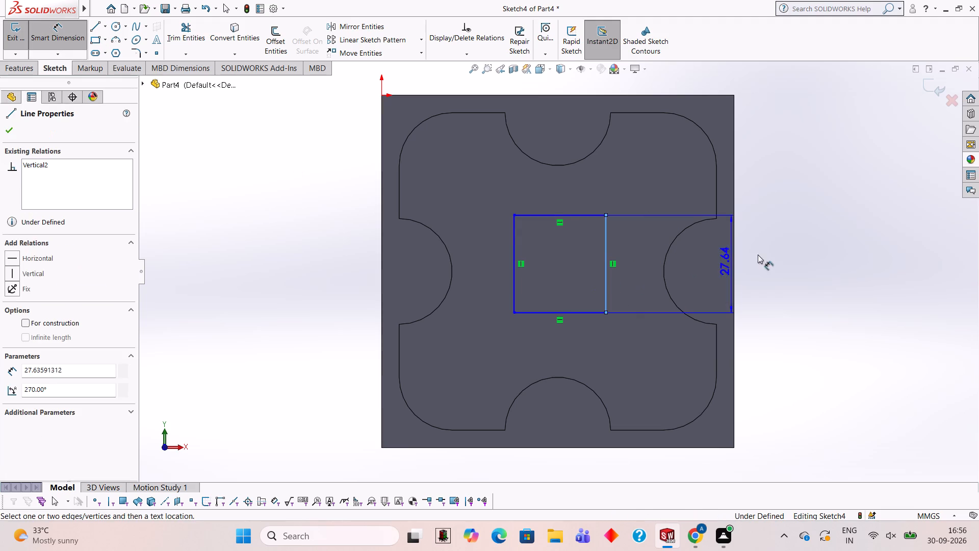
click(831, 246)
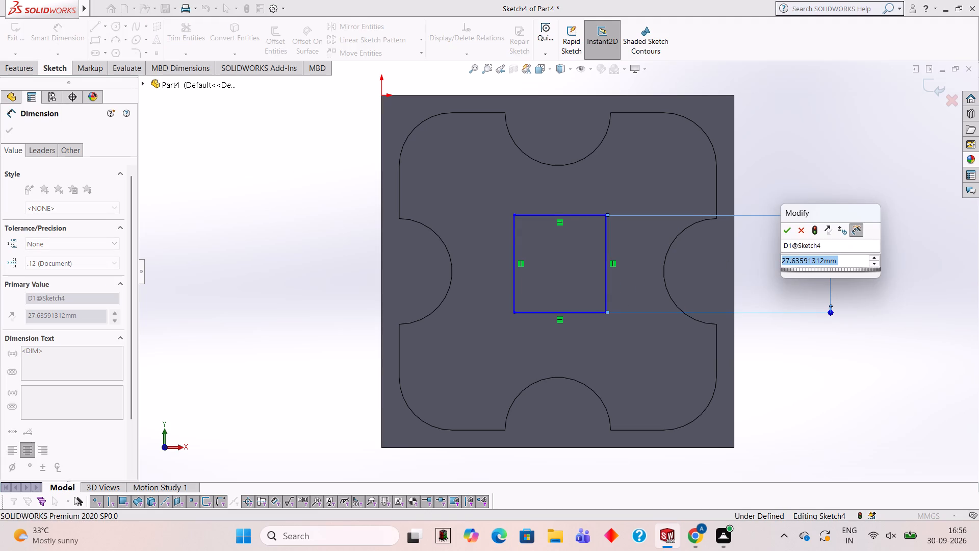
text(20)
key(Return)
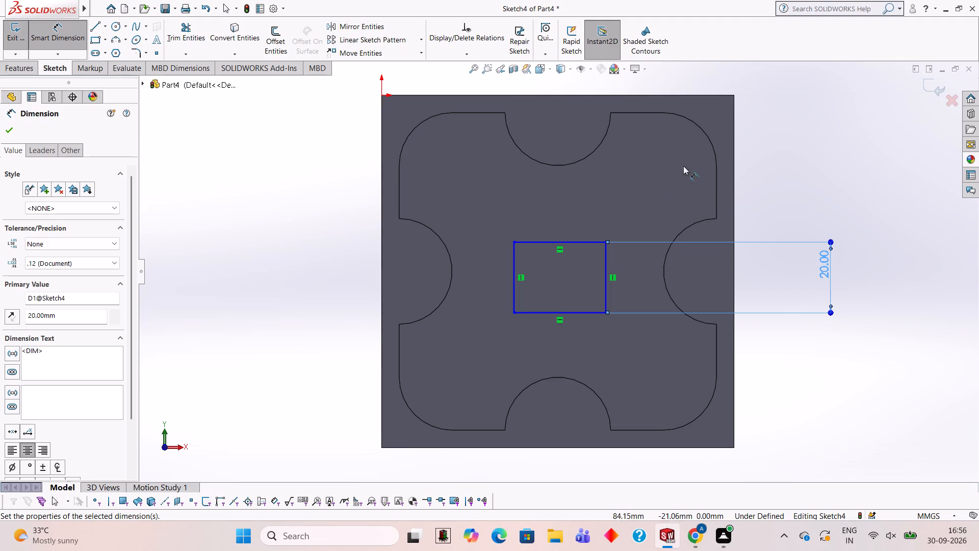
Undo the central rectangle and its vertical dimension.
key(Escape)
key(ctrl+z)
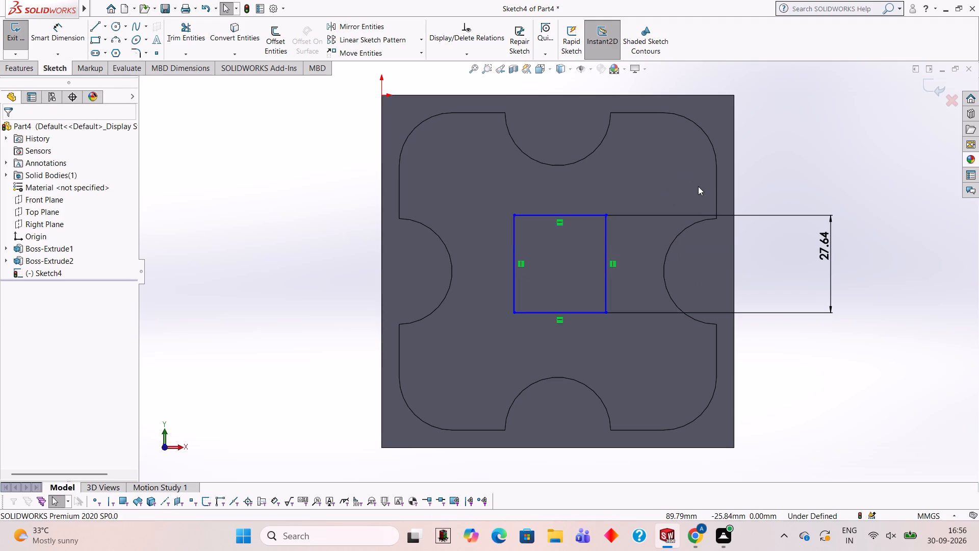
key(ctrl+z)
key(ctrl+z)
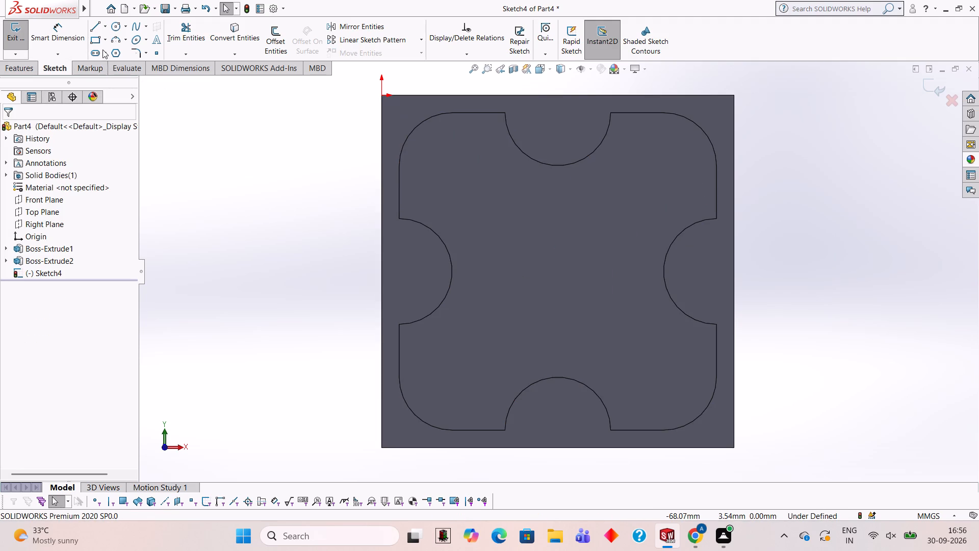
Sketch a 20 mm vertical line upward from the boss face's centre, aligned with the notch centres.
click(97, 28)
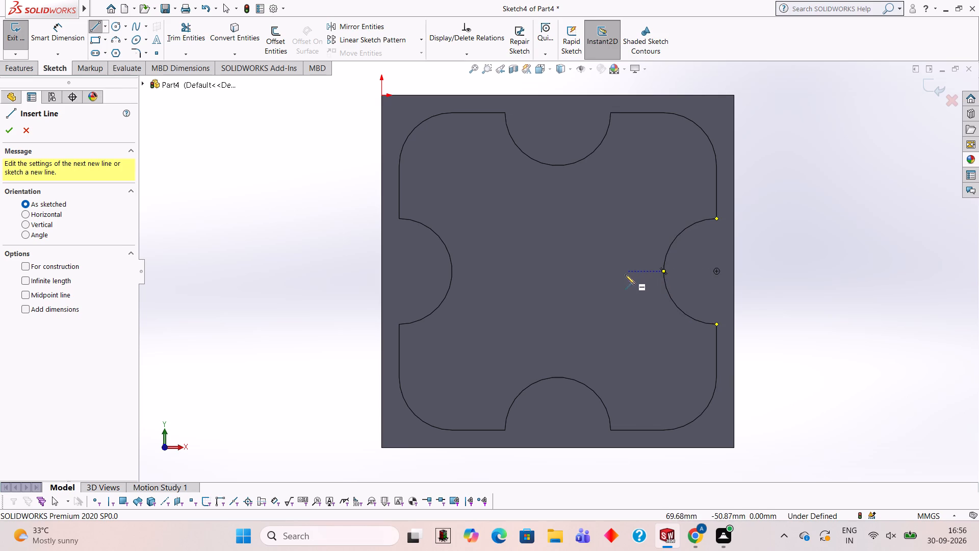
click(559, 273)
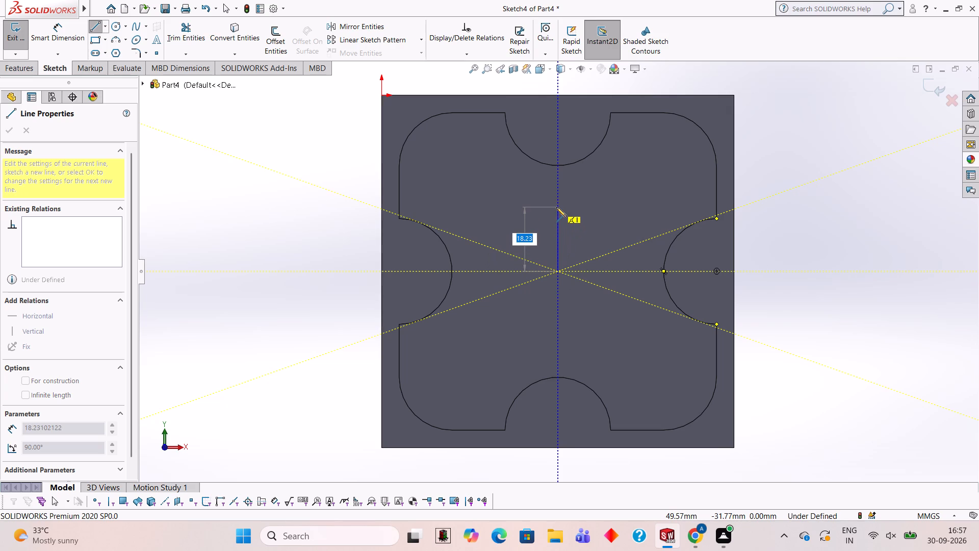
text(20)
key(Return)
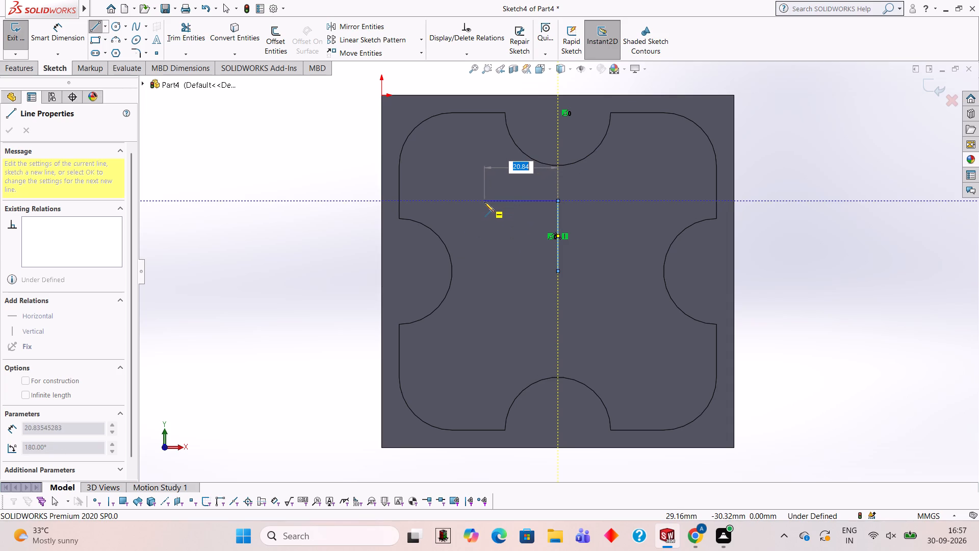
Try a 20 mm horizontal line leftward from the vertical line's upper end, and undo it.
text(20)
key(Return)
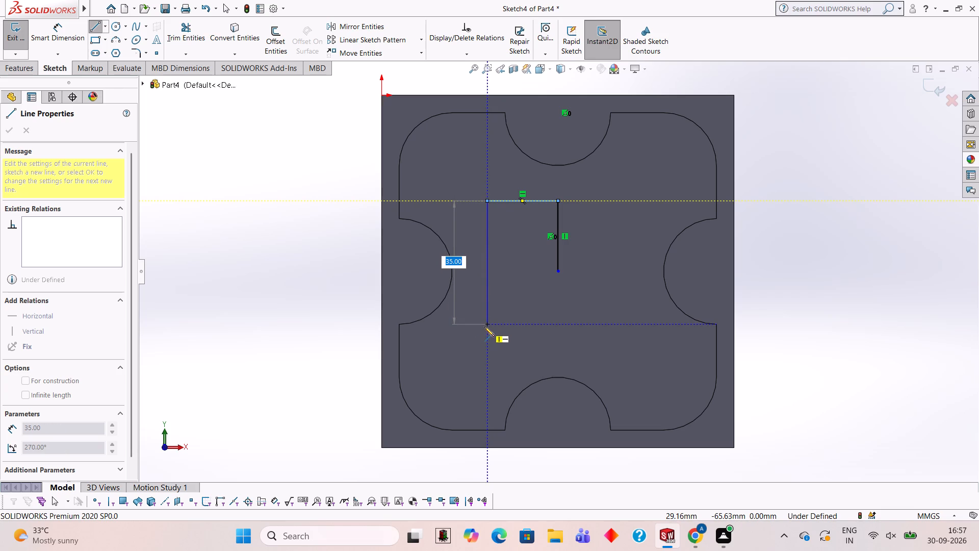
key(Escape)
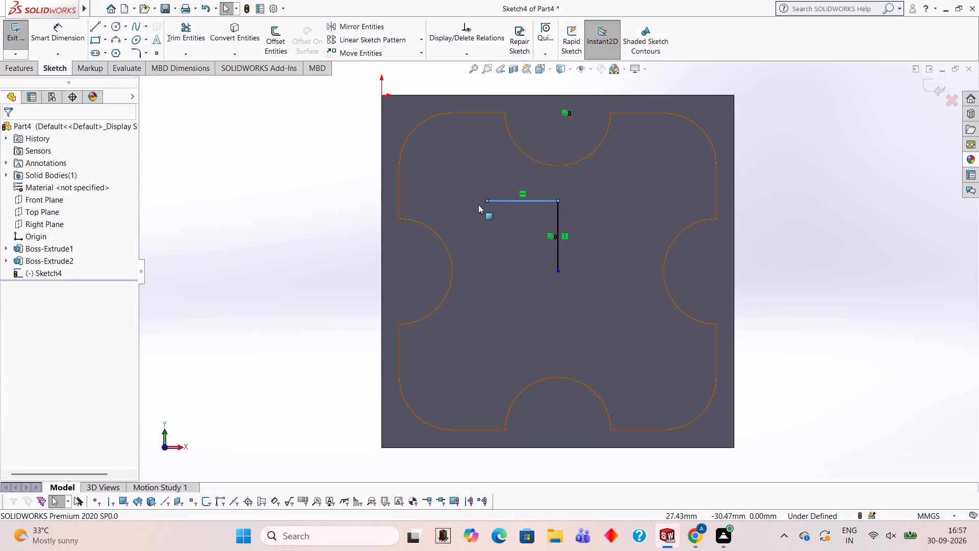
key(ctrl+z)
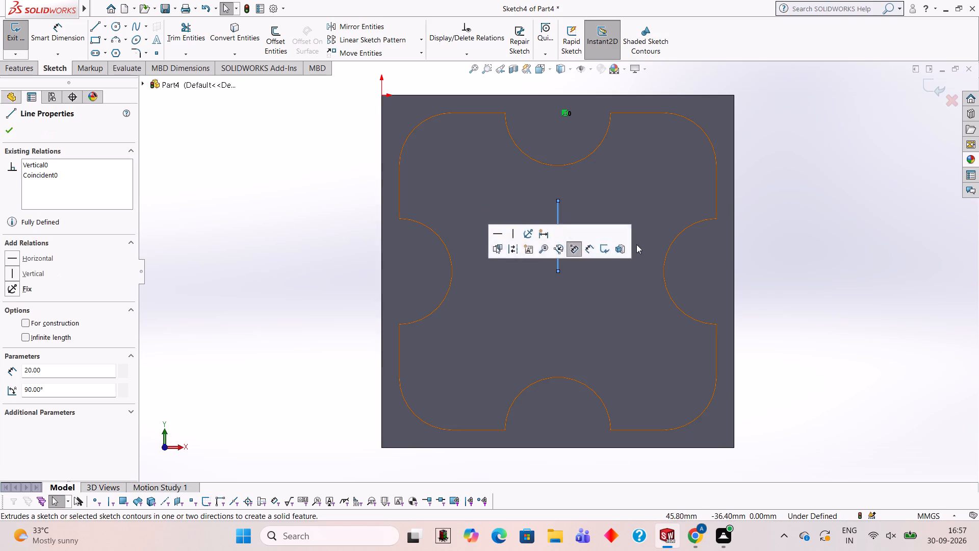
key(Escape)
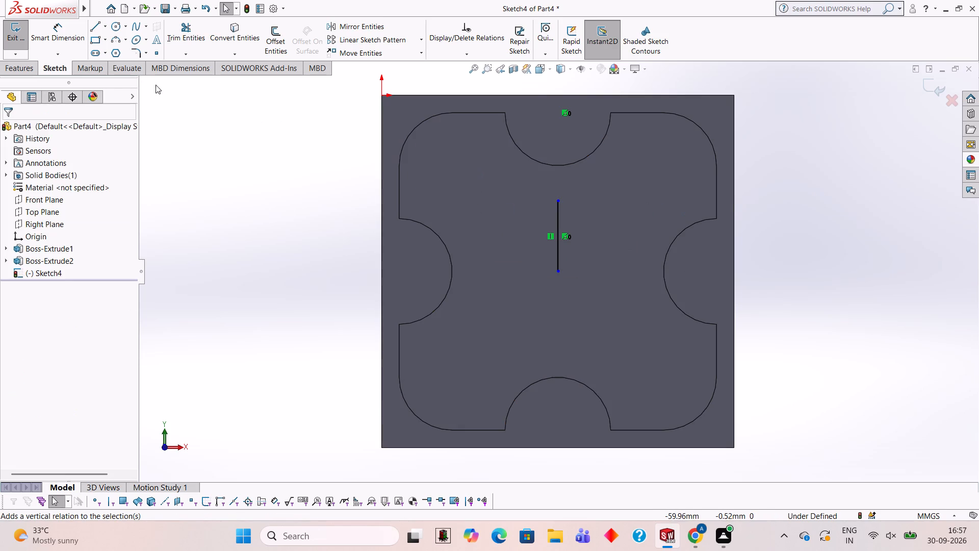
Sketch a 10 mm line upward from the boss face's centre and continue it into a closed 20 mm square centred on the face.
click(97, 29)
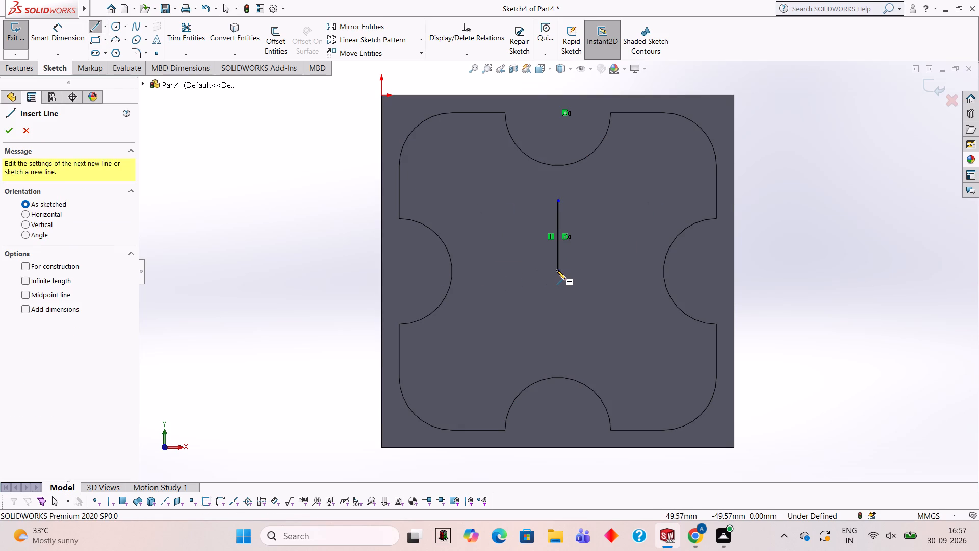
click(556, 270)
text(10)
key(Return)
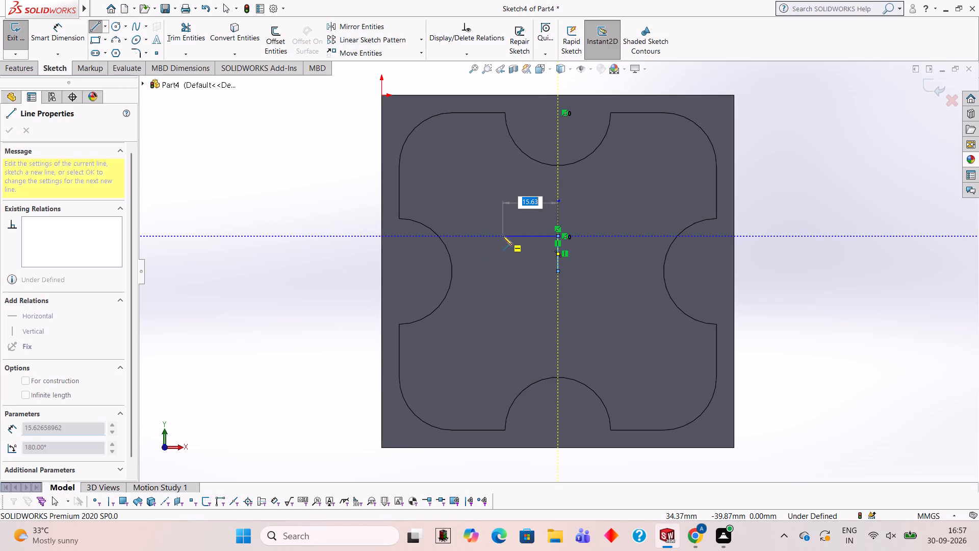
text(10)
key(Return)
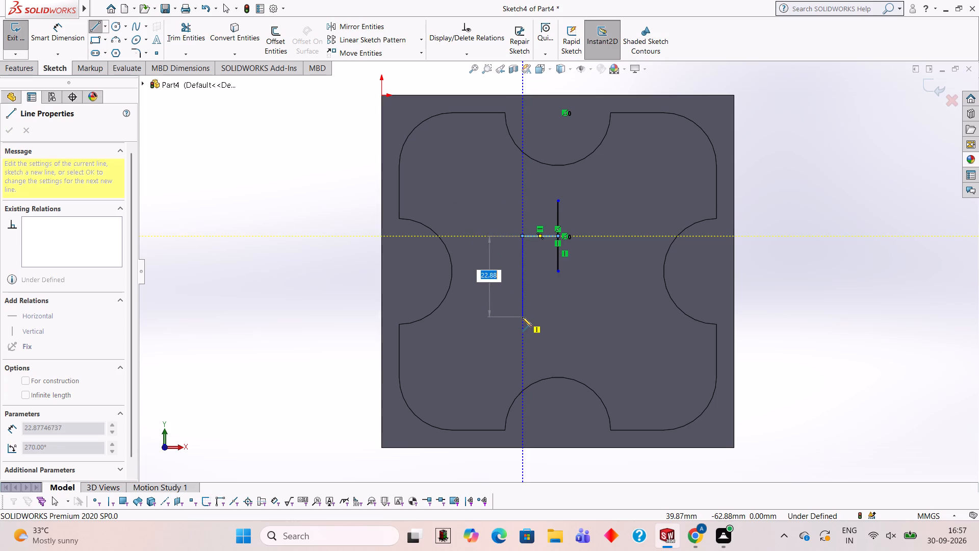
text(20)
key(Return)
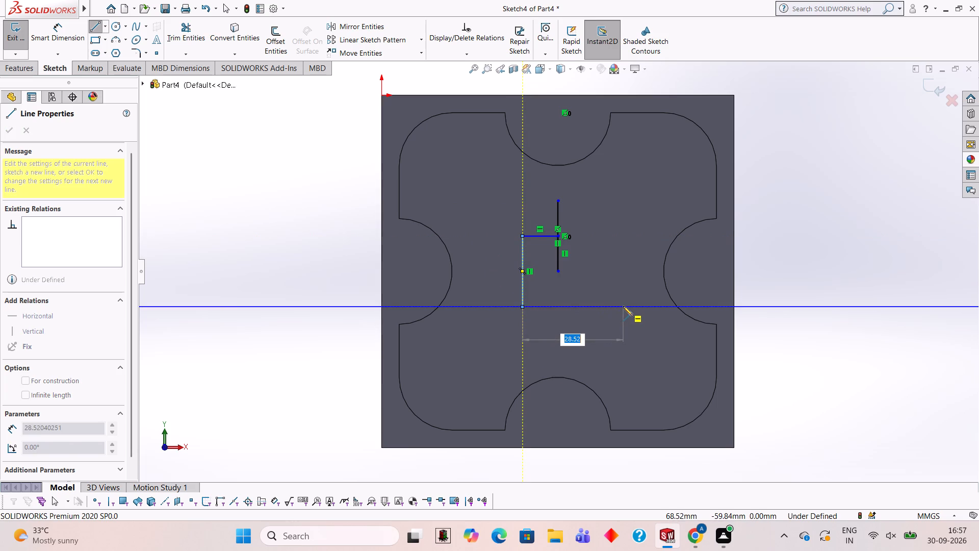
text(20)
key(Return)
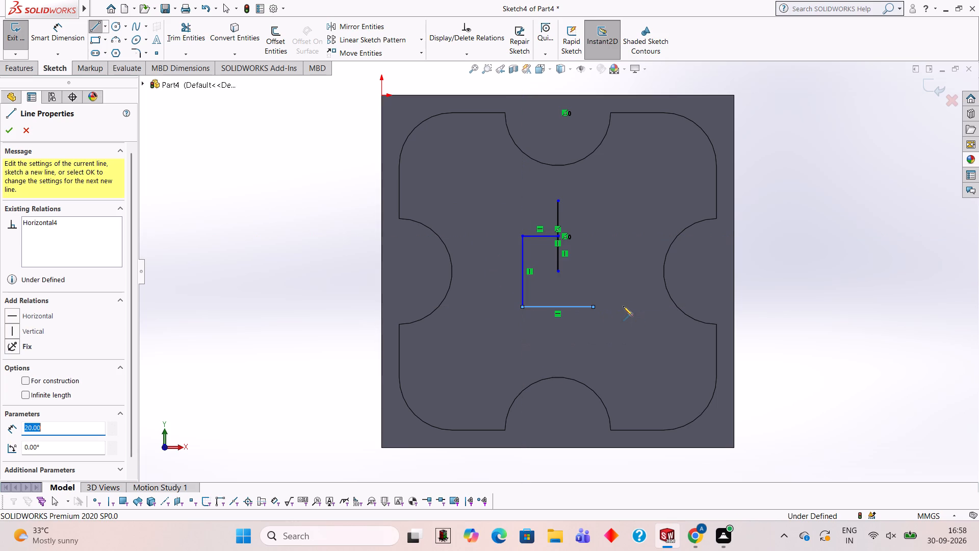
text(20)
key(Return)
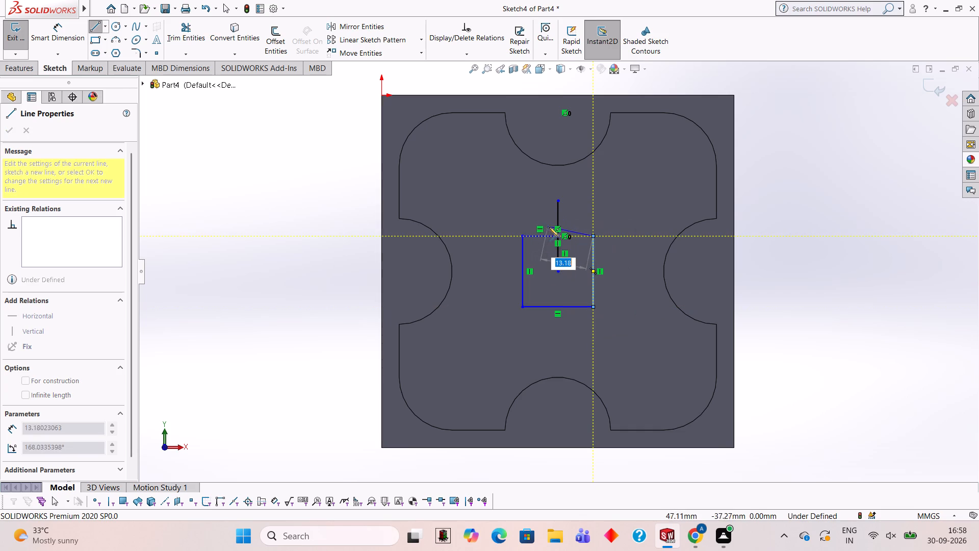
click(556, 235)
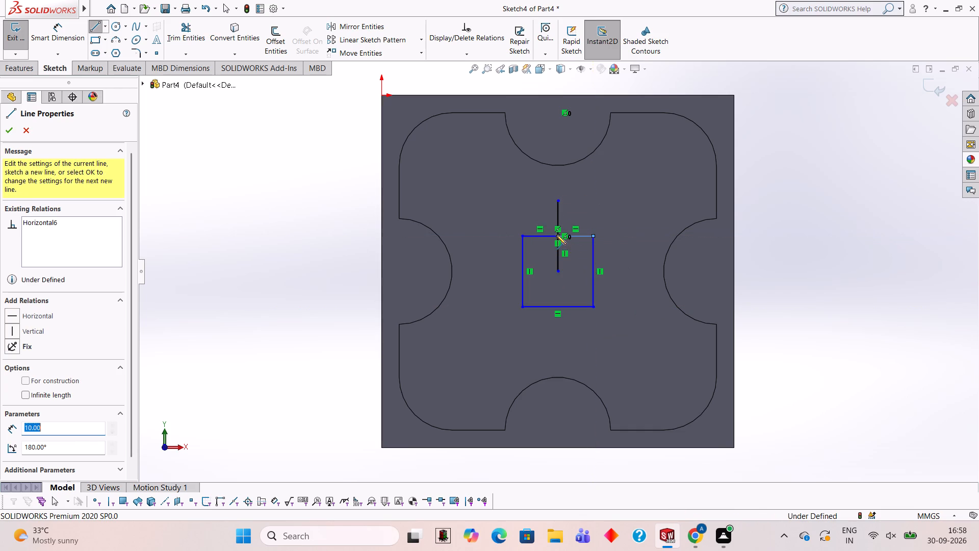
key(Escape)
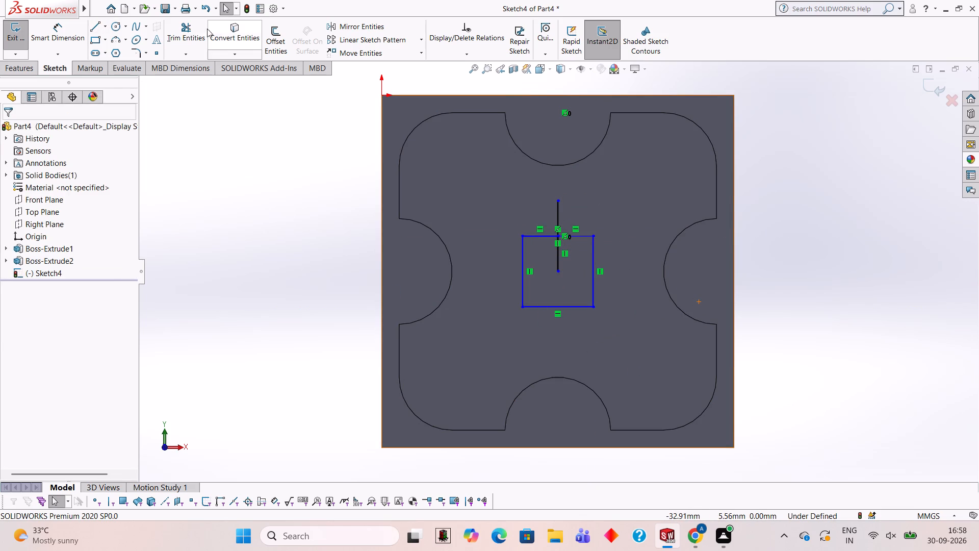
Trim away the vertical centre line segments above and inside the 20 mm square, leaving only its outline.
click(196, 30)
click(555, 215)
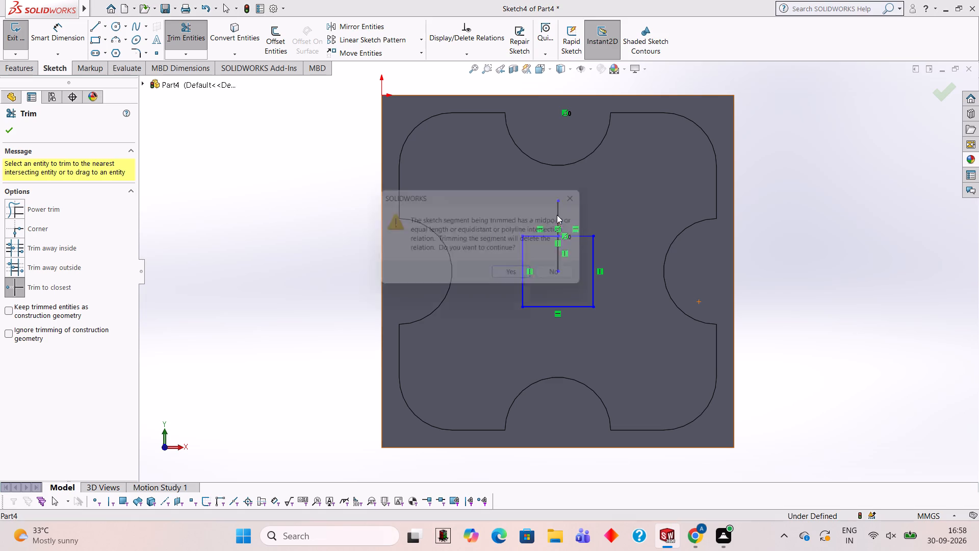
click(518, 276)
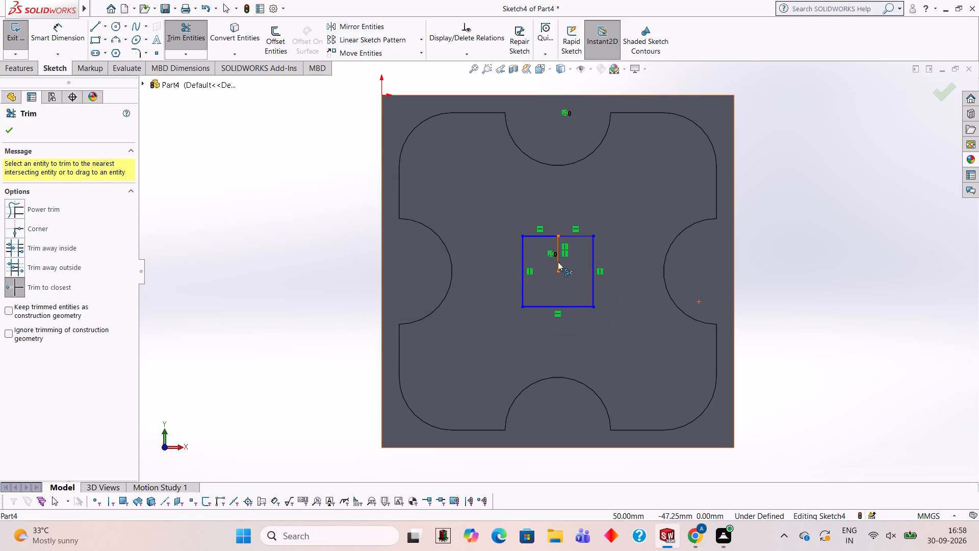
click(558, 262)
click(555, 259)
click(558, 260)
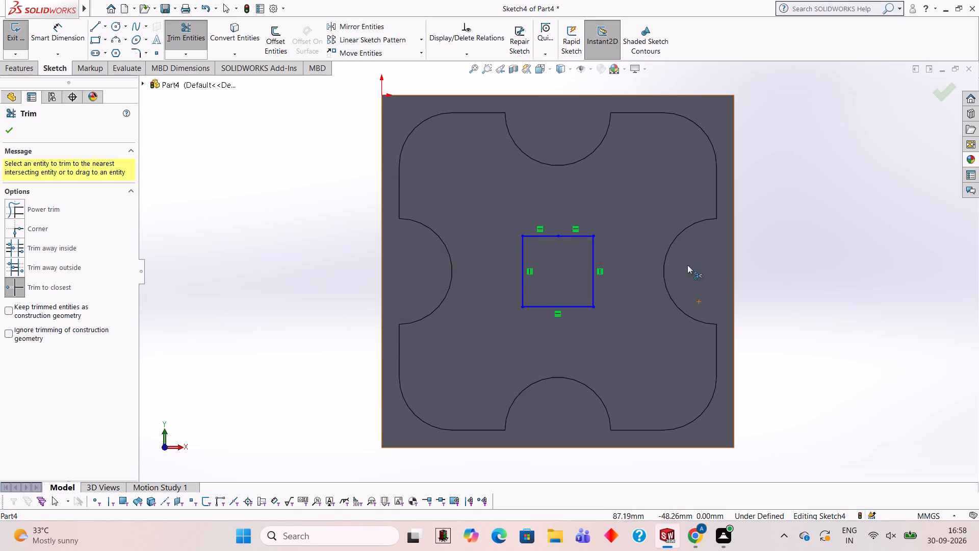
click(90, 28)
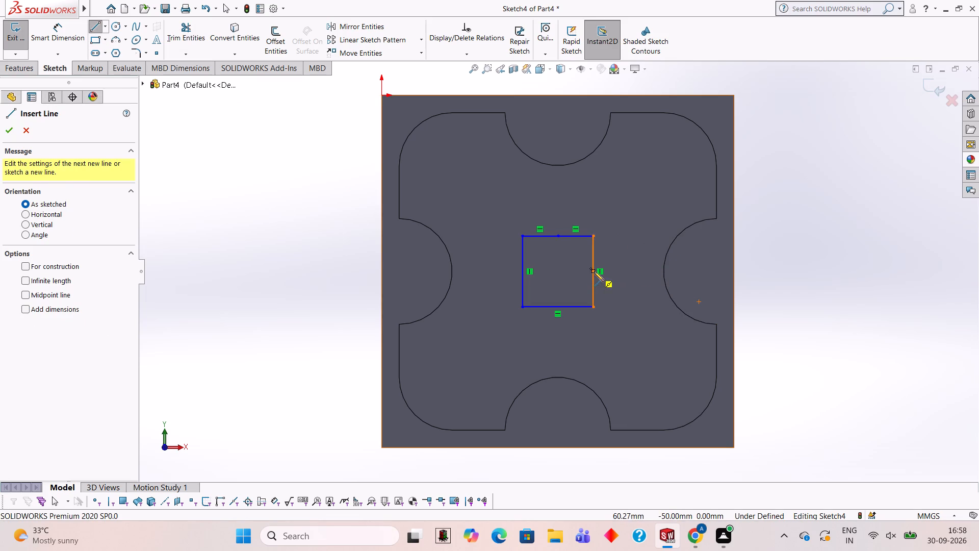
key(Escape)
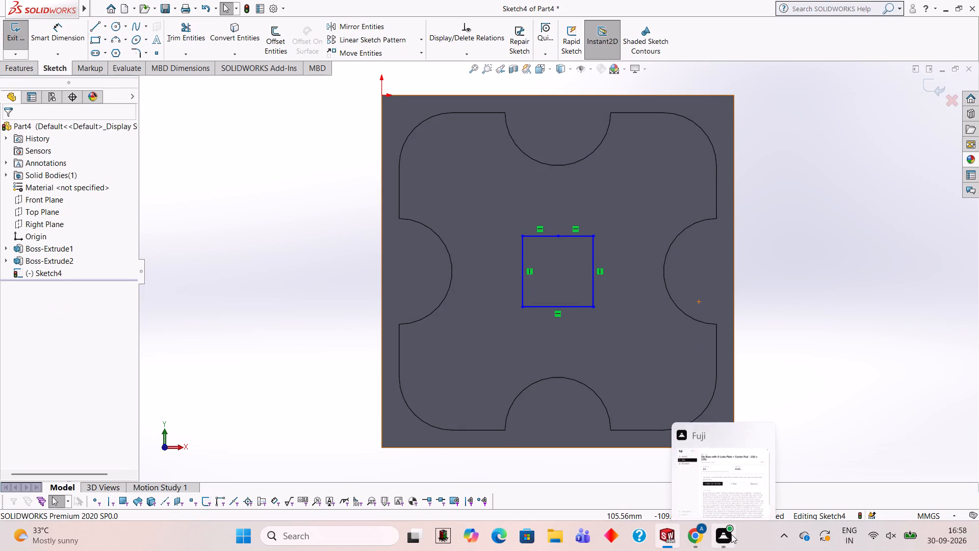
Sketch four 30 mm diameter circles, one centred on each corner of the 20 mm square.
click(117, 20)
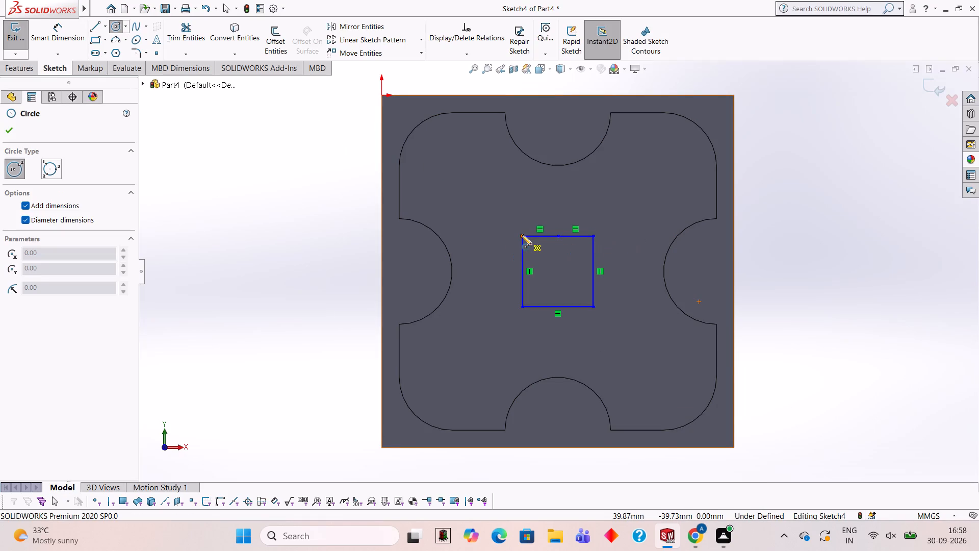
click(522, 235)
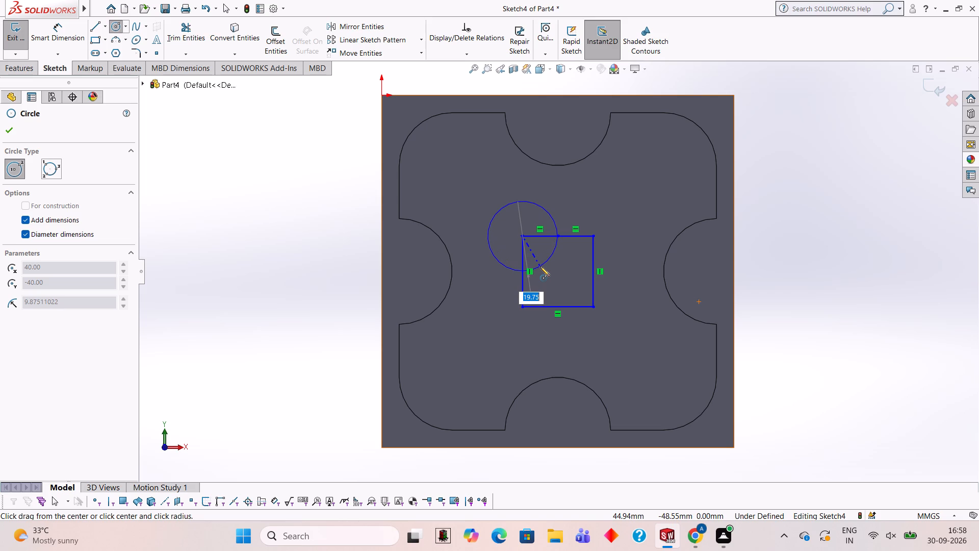
text(30)
key(Return)
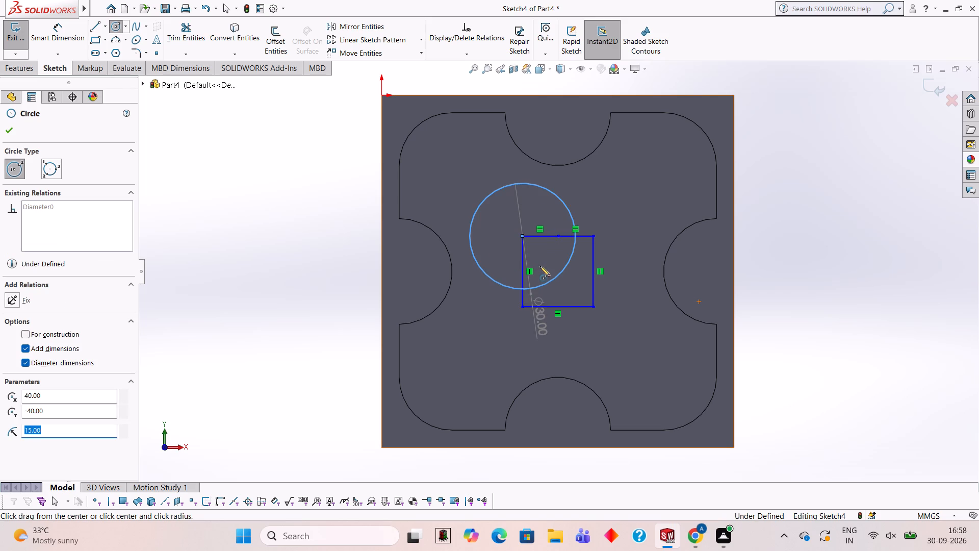
click(594, 236)
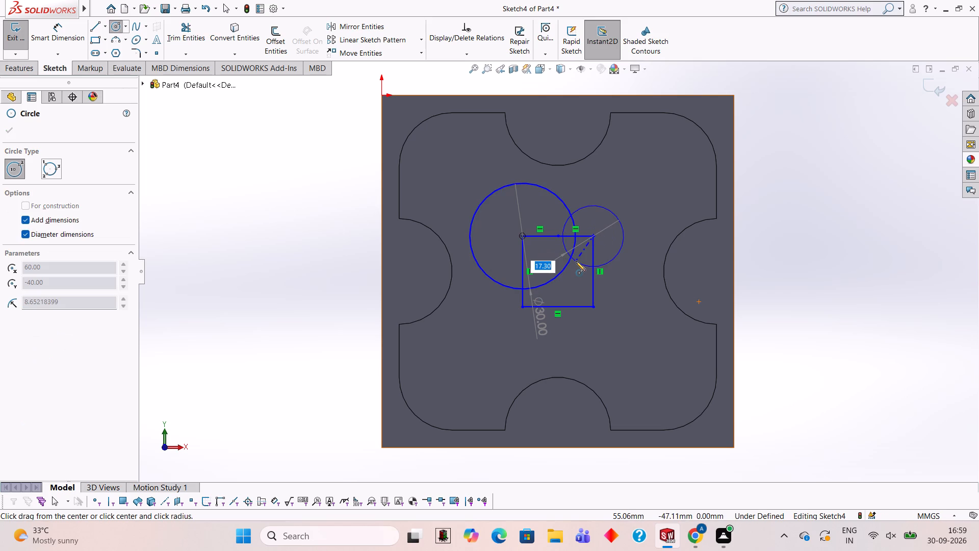
text(30)
key(Return)
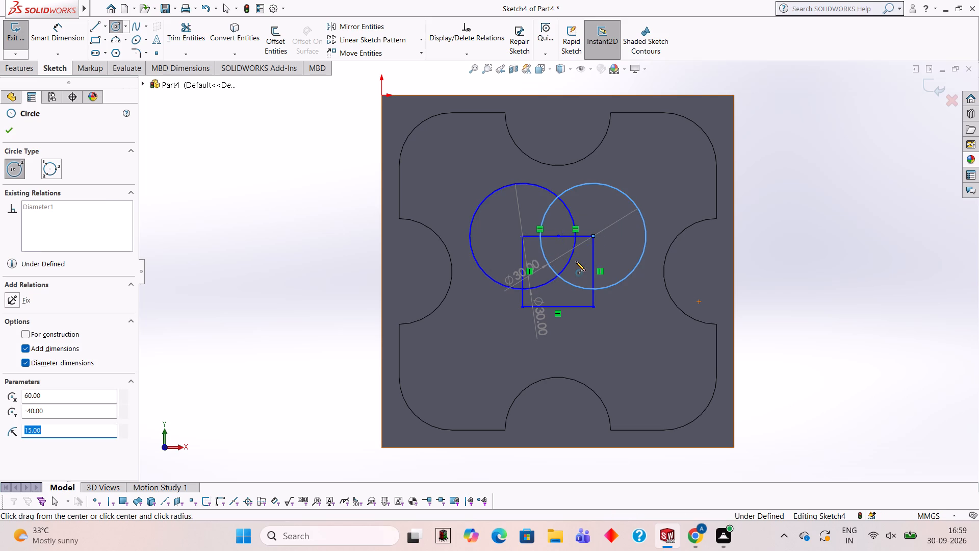
click(593, 306)
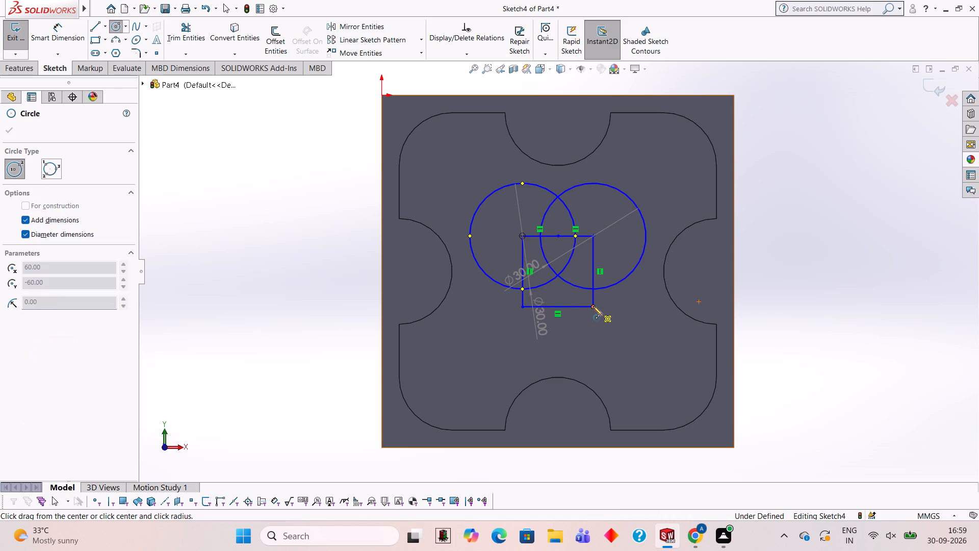
text(30)
key(Return)
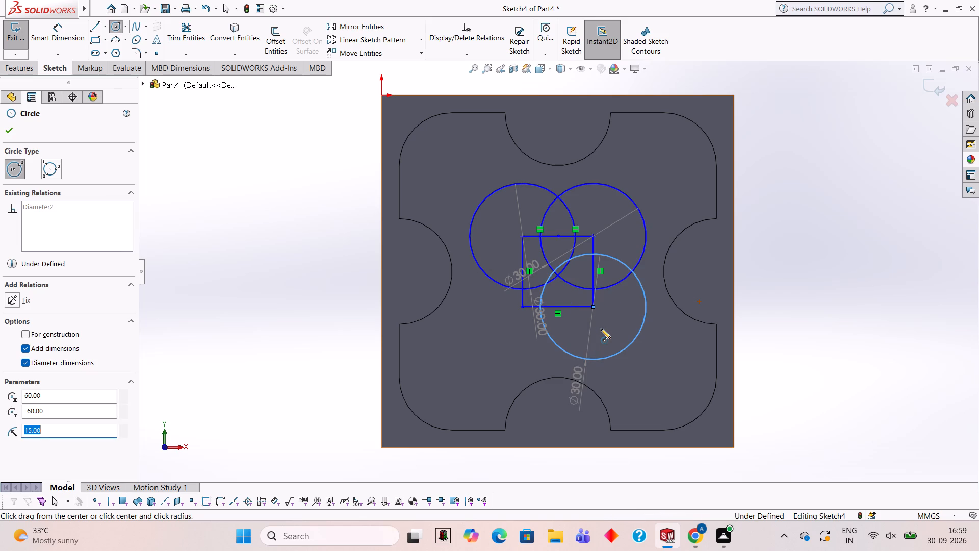
click(523, 308)
text(30)
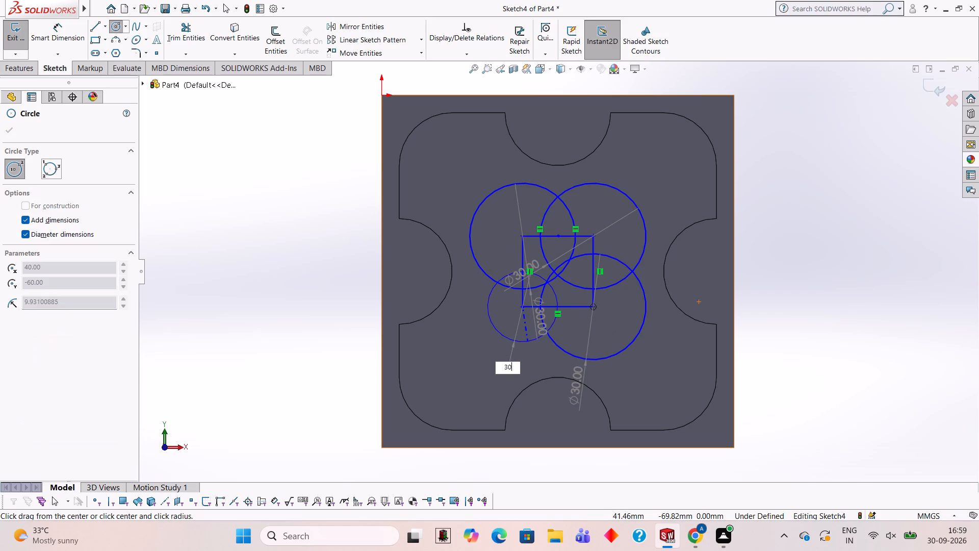
key(Return)
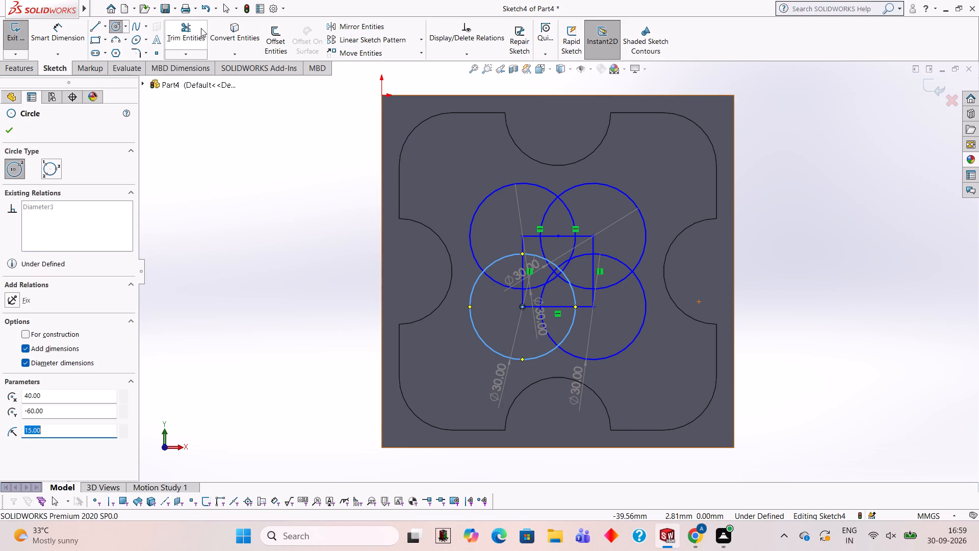
Join the outer quadrant points of adjacent circles with separate 20 mm straight lines along the left, bottom and right sides of the circle group.
click(99, 29)
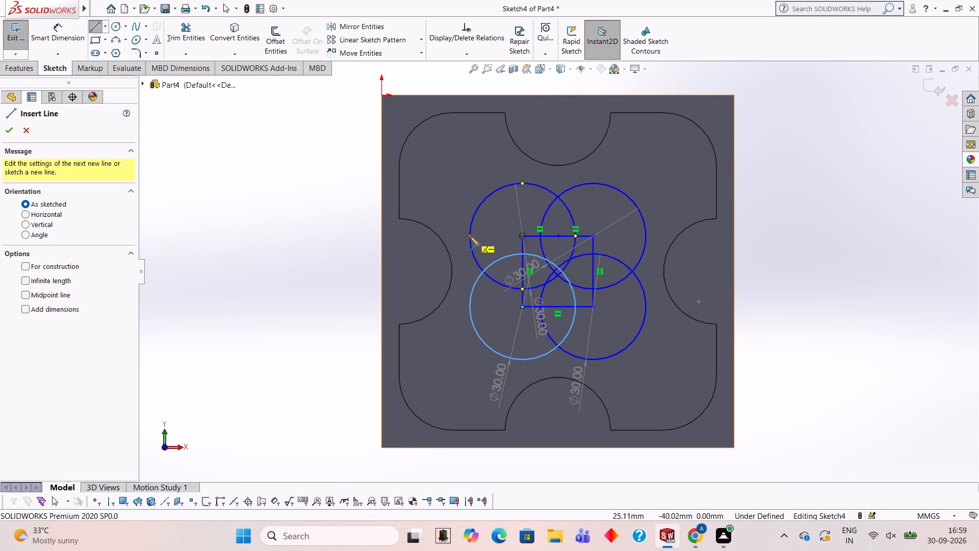
click(470, 236)
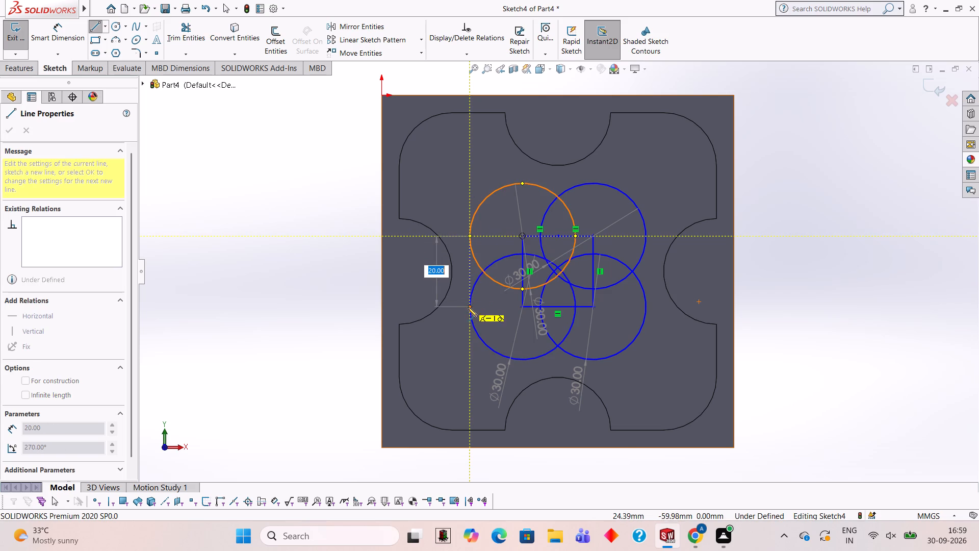
click(469, 306)
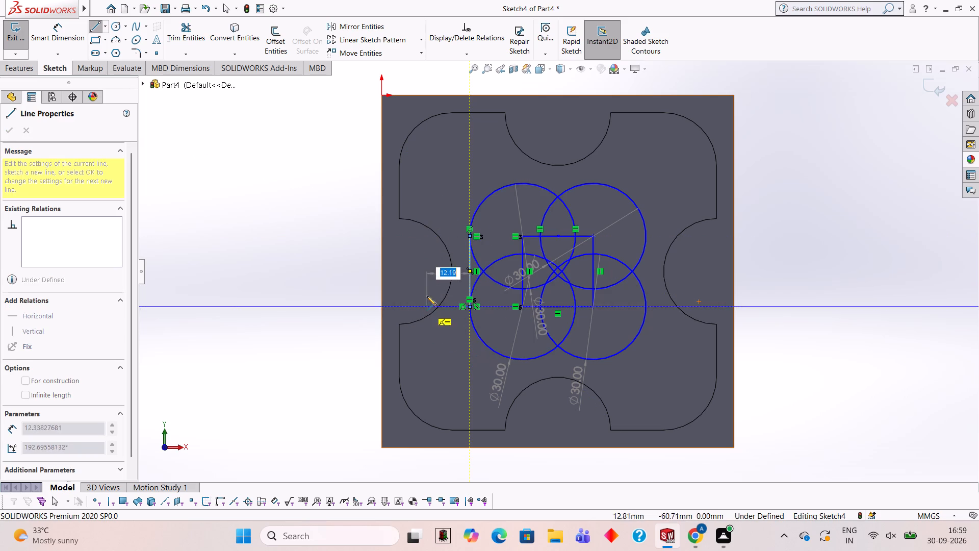
key(Escape)
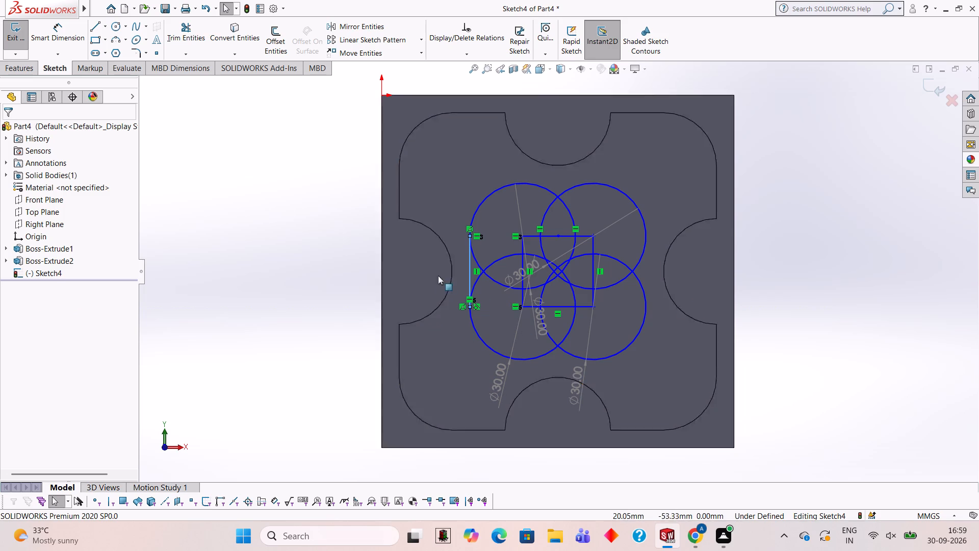
click(91, 27)
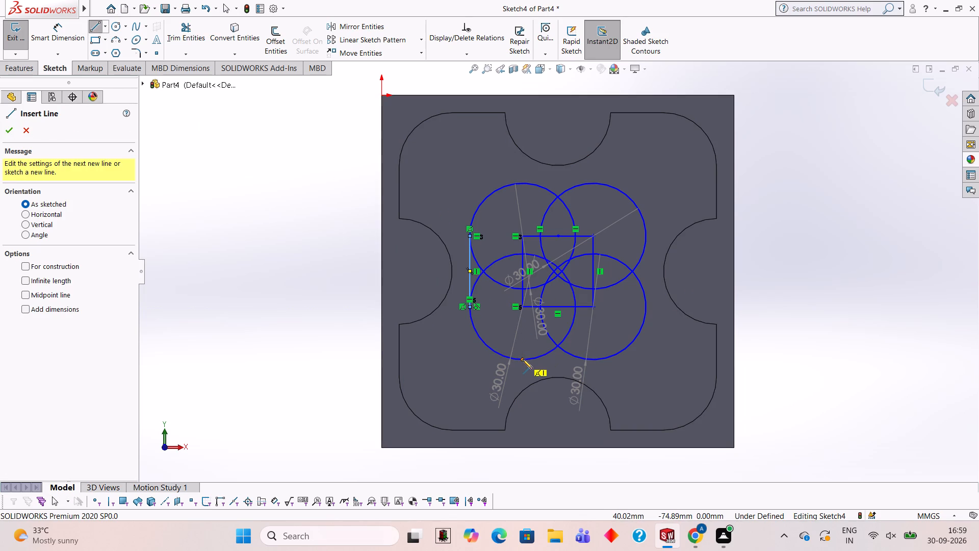
click(523, 359)
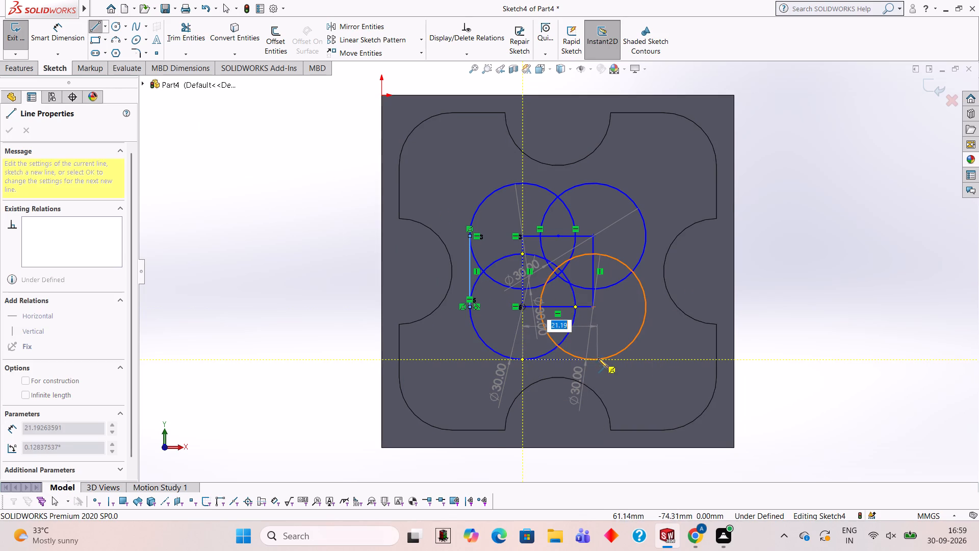
click(594, 360)
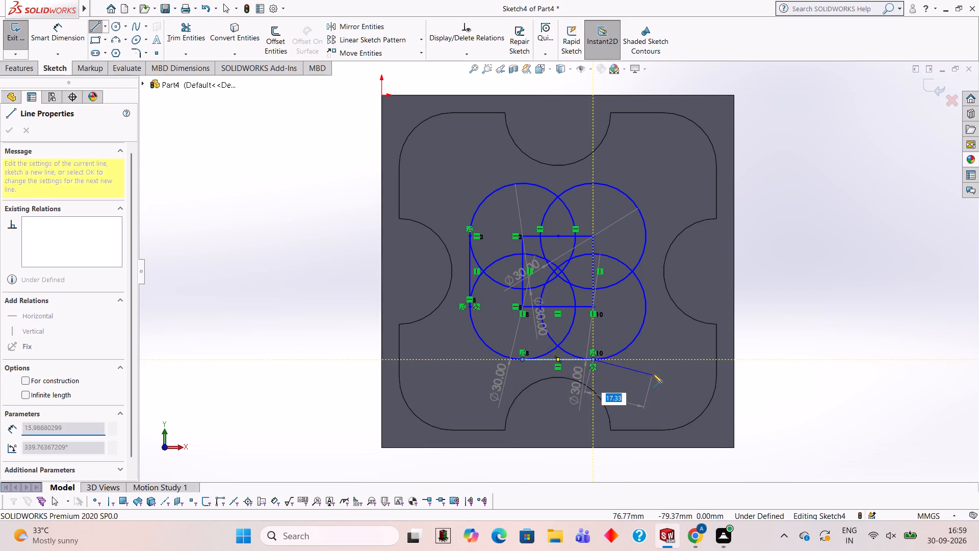
key(Escape)
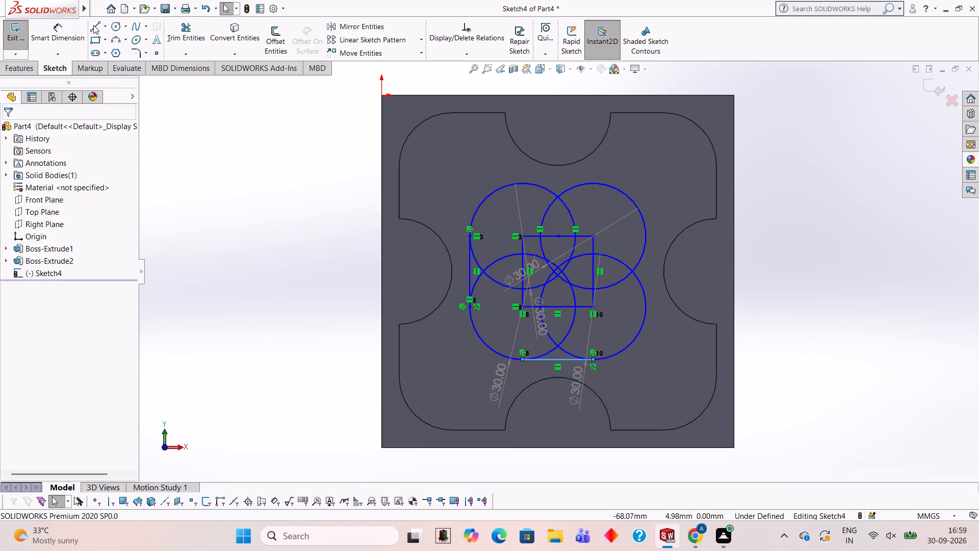
click(93, 25)
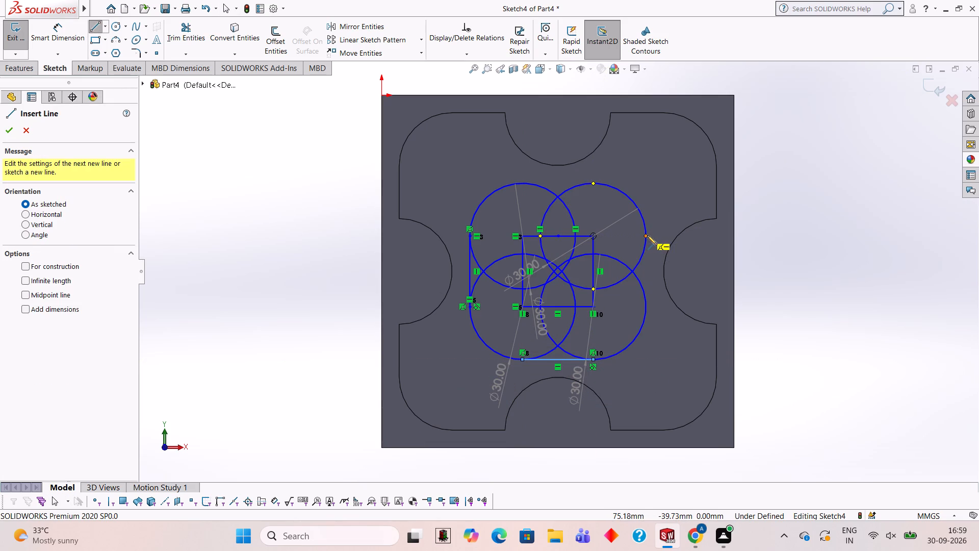
click(647, 235)
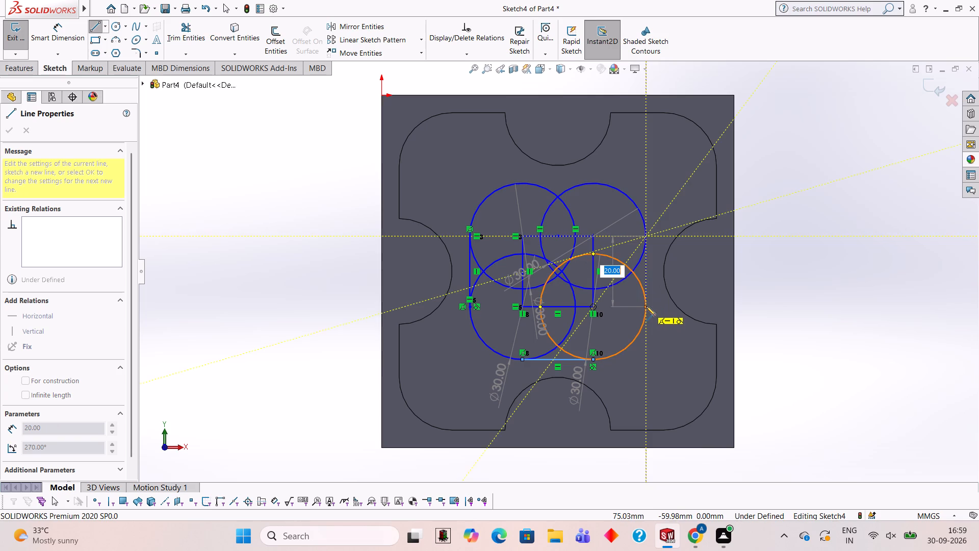
click(646, 306)
key(Escape)
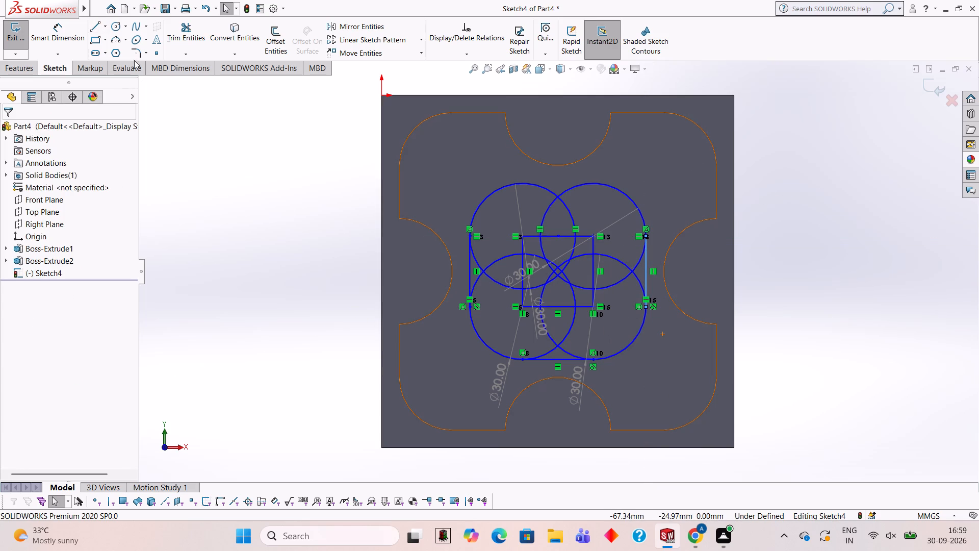
Join the top quadrant points of the two upper circles with a horizontal 20 mm line, closing the outer outline.
click(89, 23)
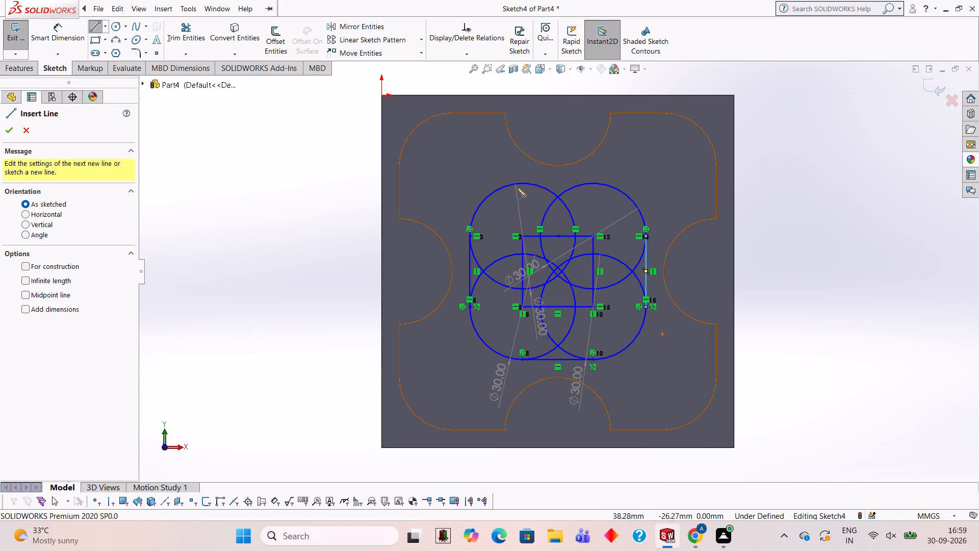
click(522, 182)
click(595, 183)
key(Escape)
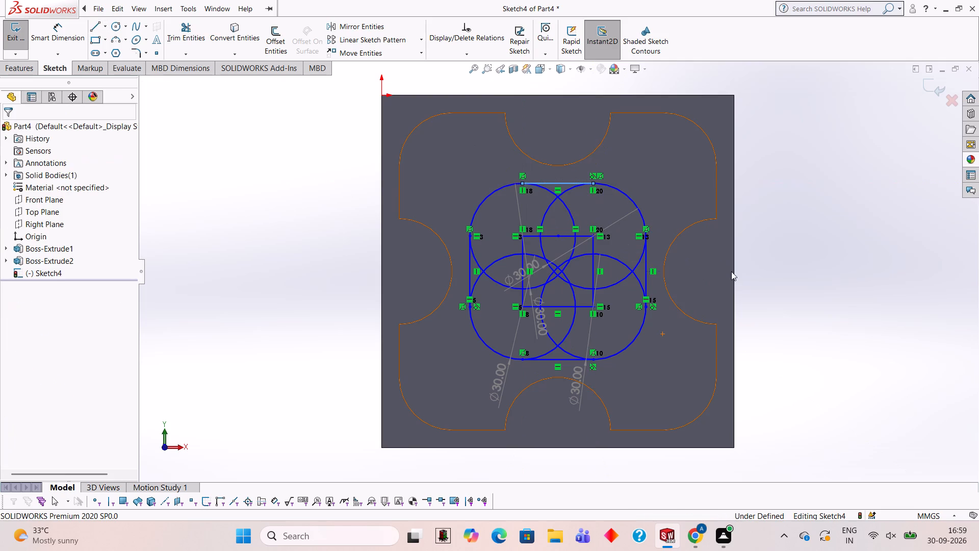
Trim the overlapping circle arcs inside the outline between the two upper circles and between the two right-hand circles.
click(196, 33)
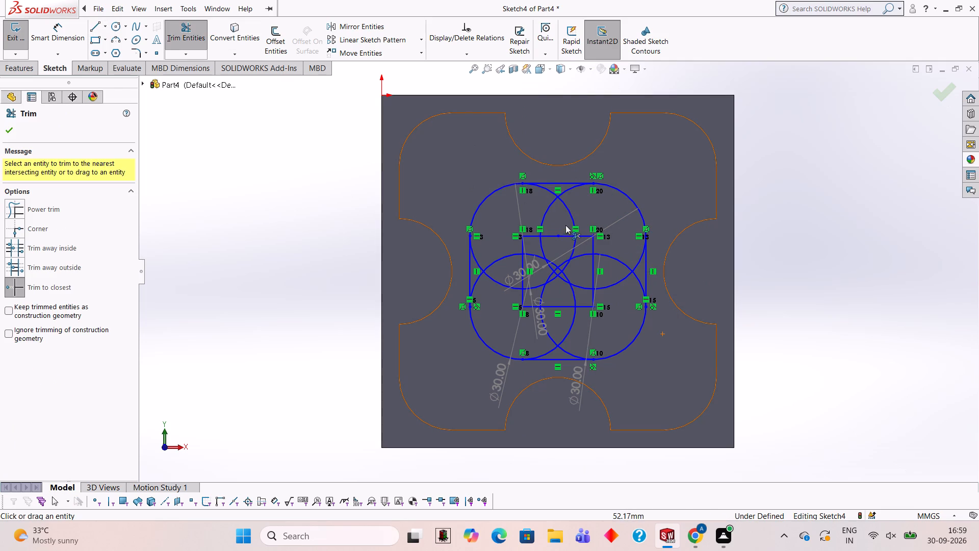
click(566, 205)
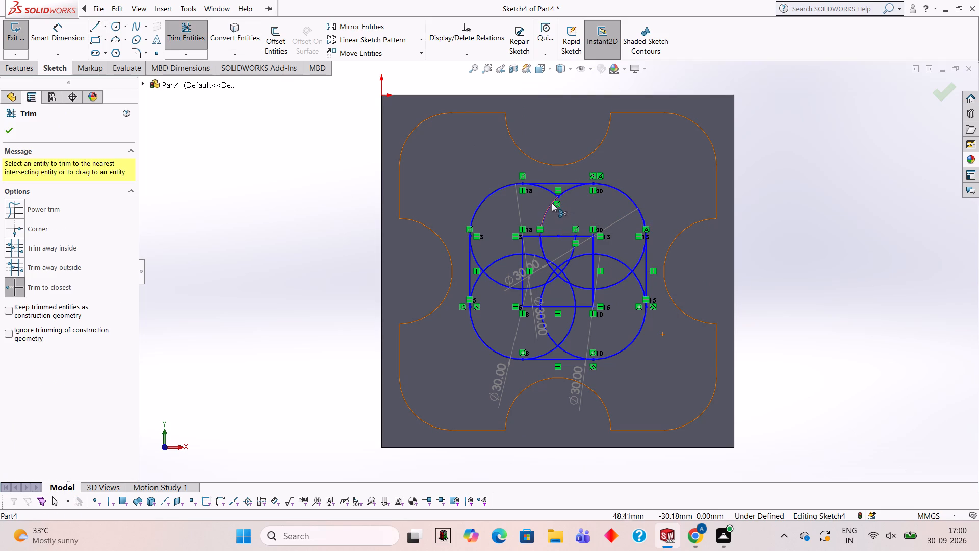
click(552, 203)
click(553, 193)
click(565, 190)
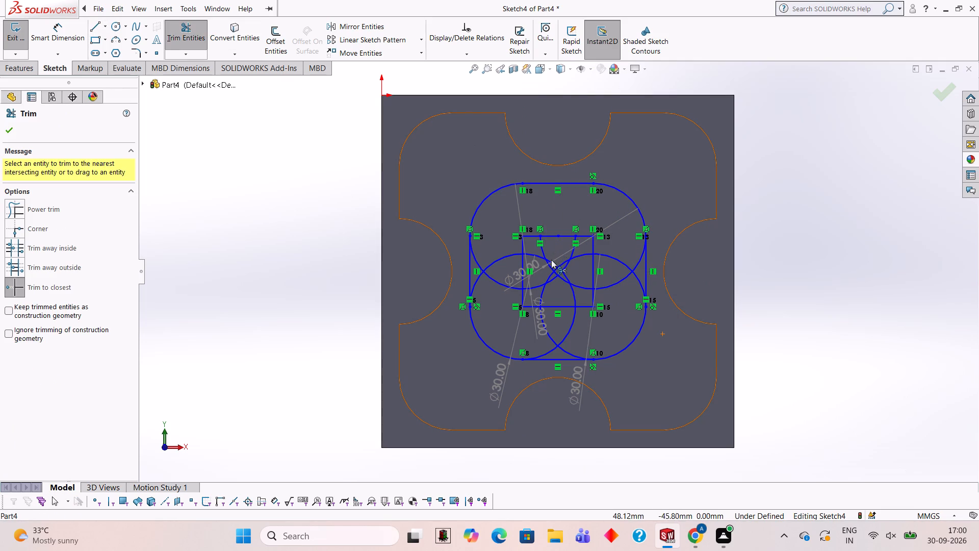
click(574, 250)
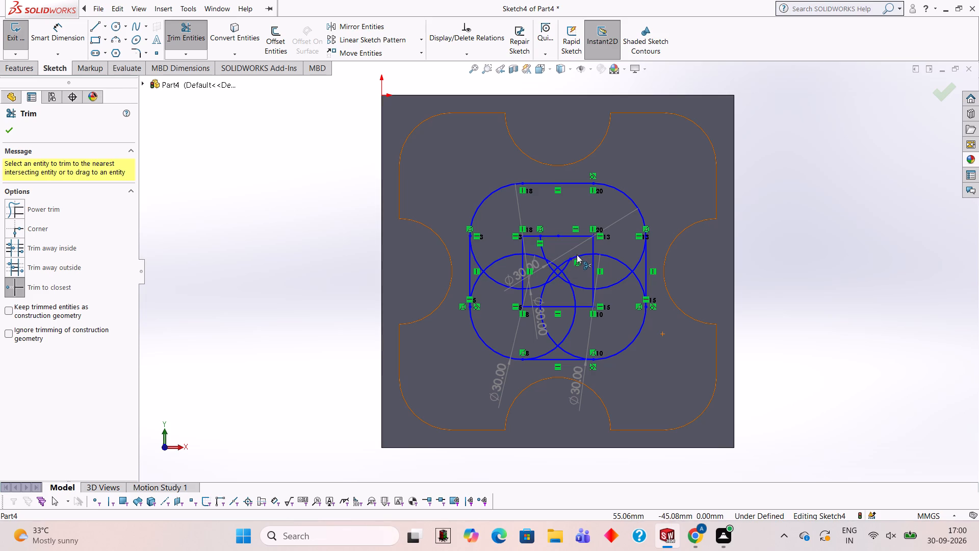
click(577, 255)
click(612, 256)
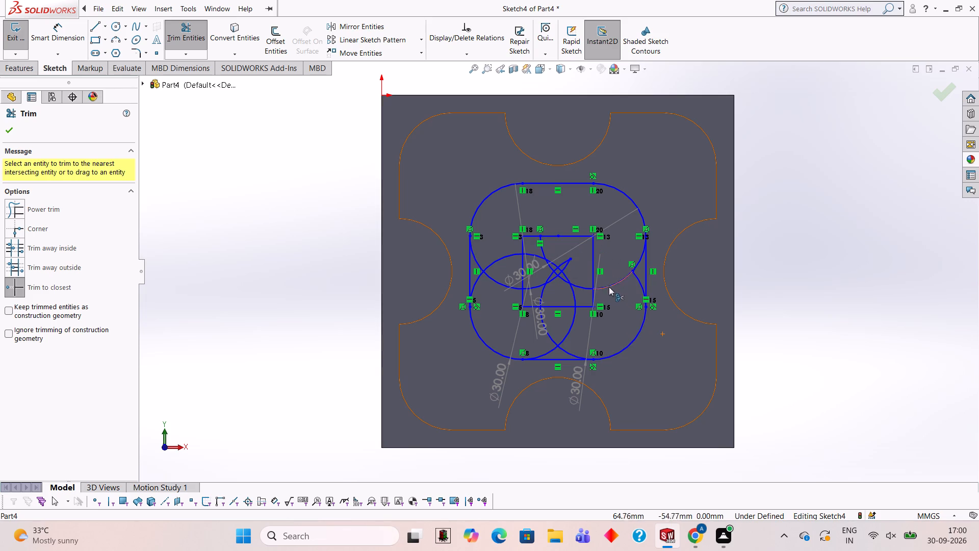
click(608, 286)
click(636, 277)
click(636, 263)
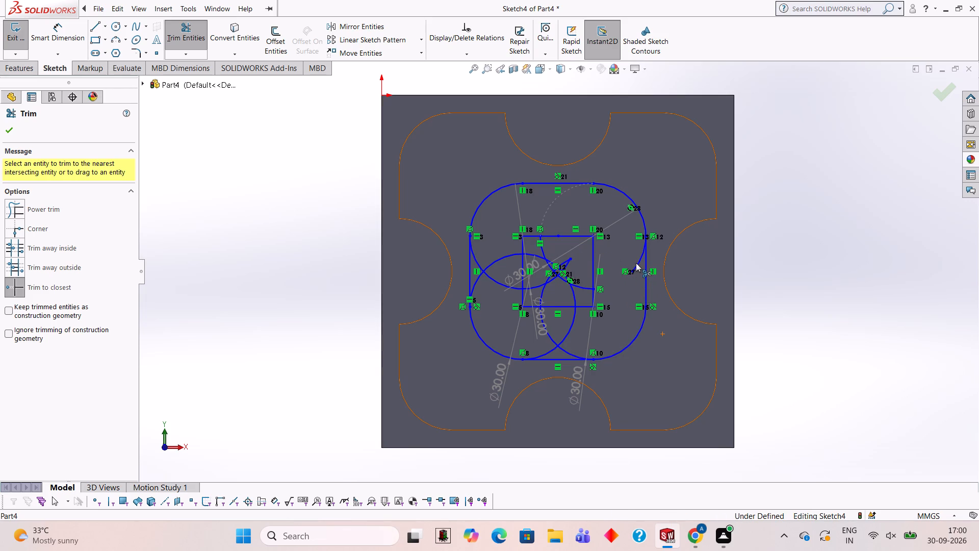
Trim the inner circle arcs around the centre and along the left and bottom sides of the outline.
click(546, 282)
click(541, 286)
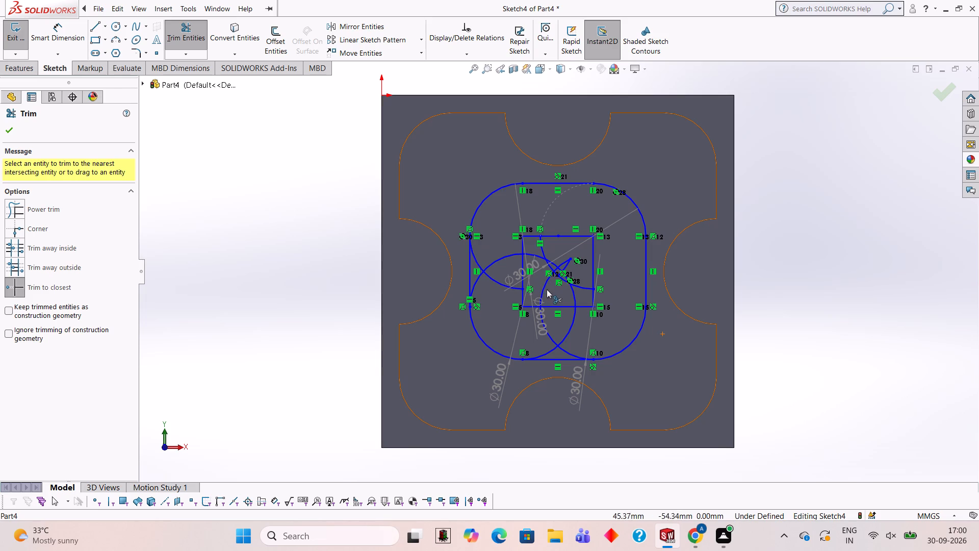
click(543, 288)
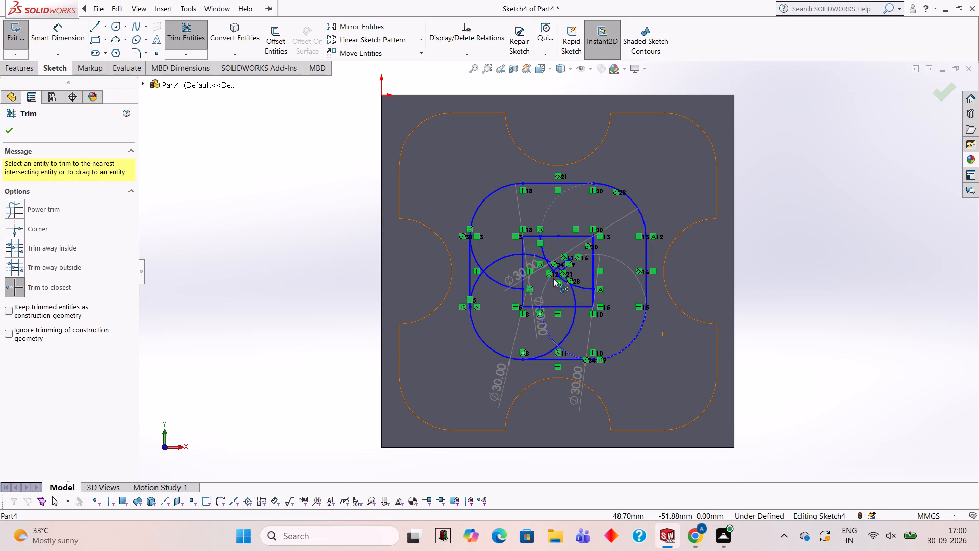
click(496, 280)
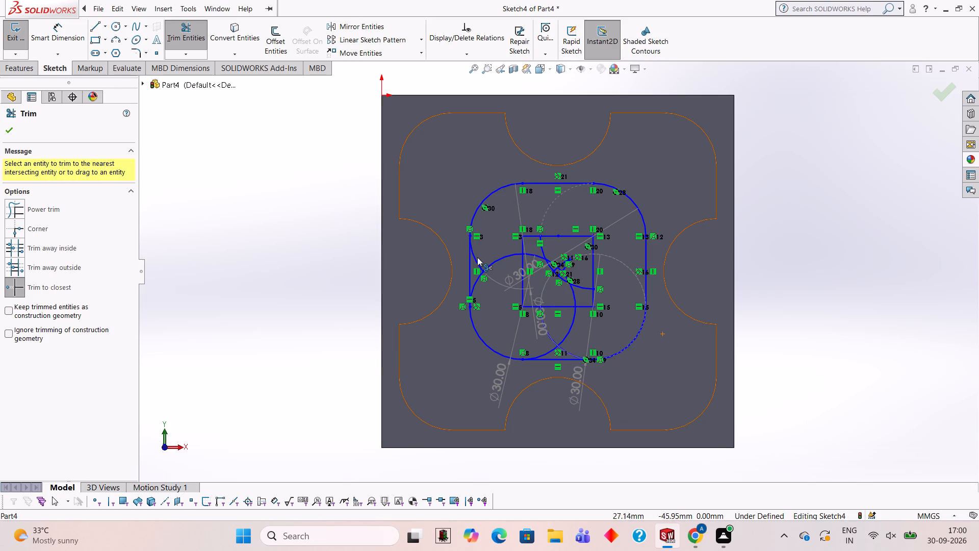
click(477, 257)
click(490, 264)
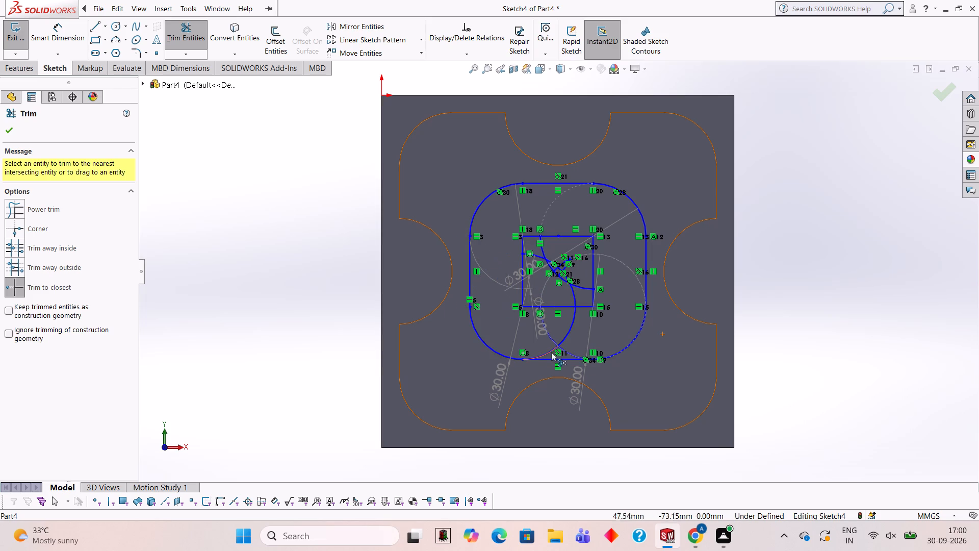
click(553, 352)
click(563, 336)
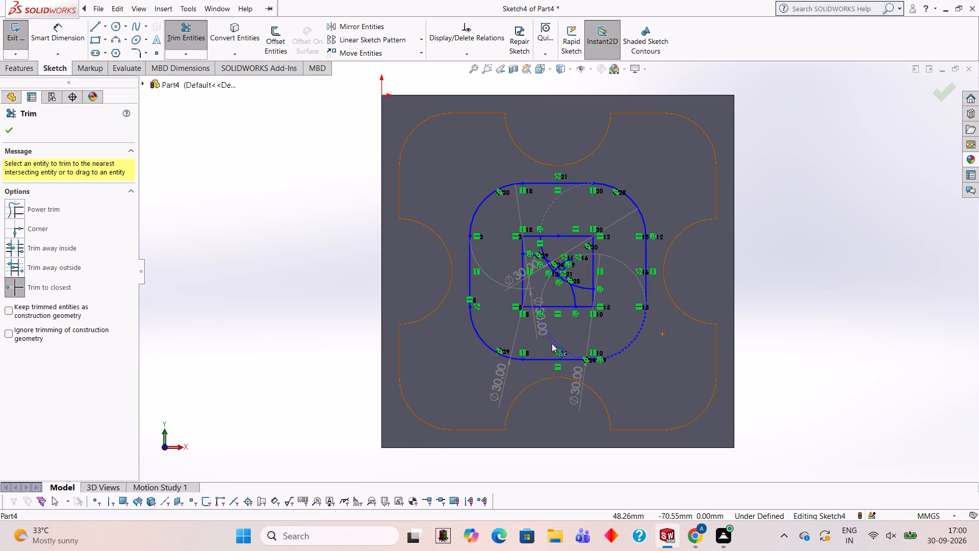
click(552, 338)
click(573, 299)
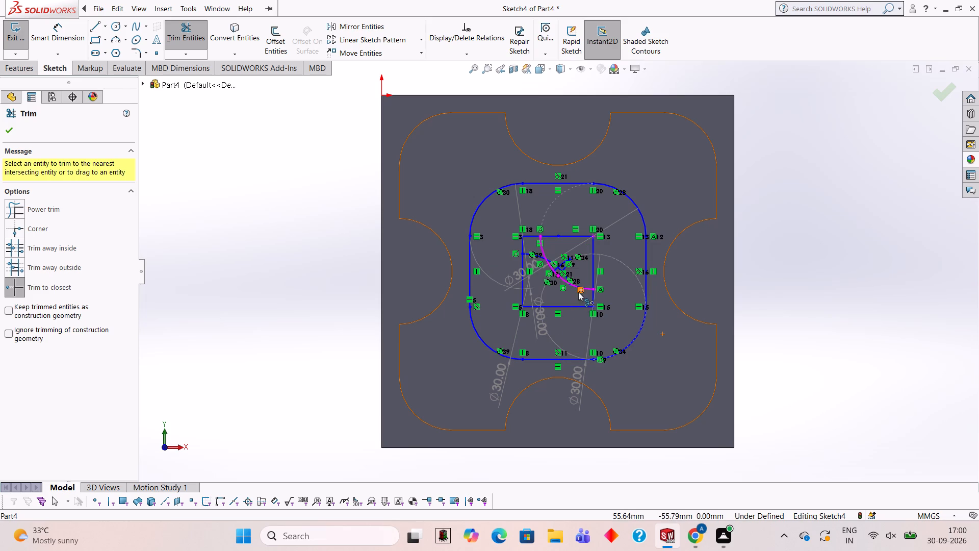
click(587, 286)
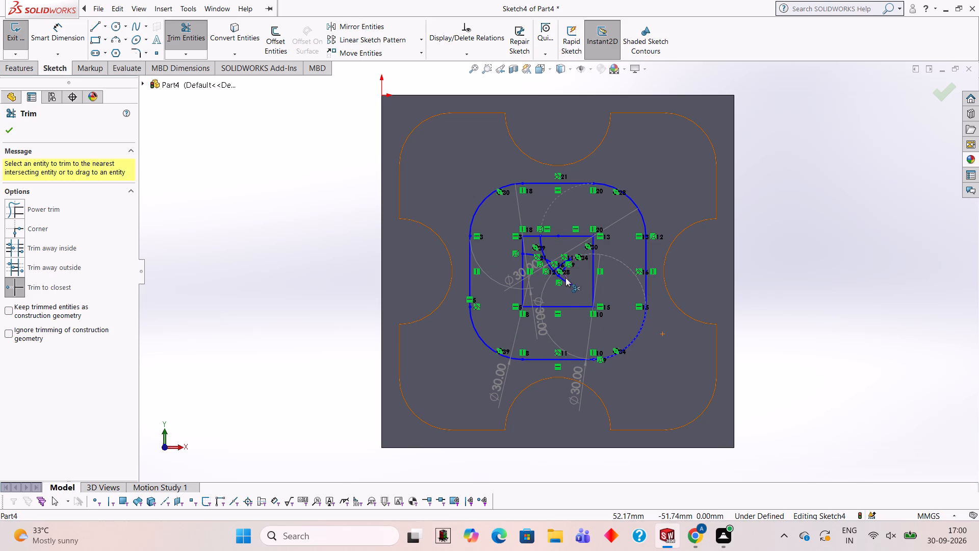
Trim away all remaining arc fragments inside the 20 mm square.
scroll(550, 248, down, 5)
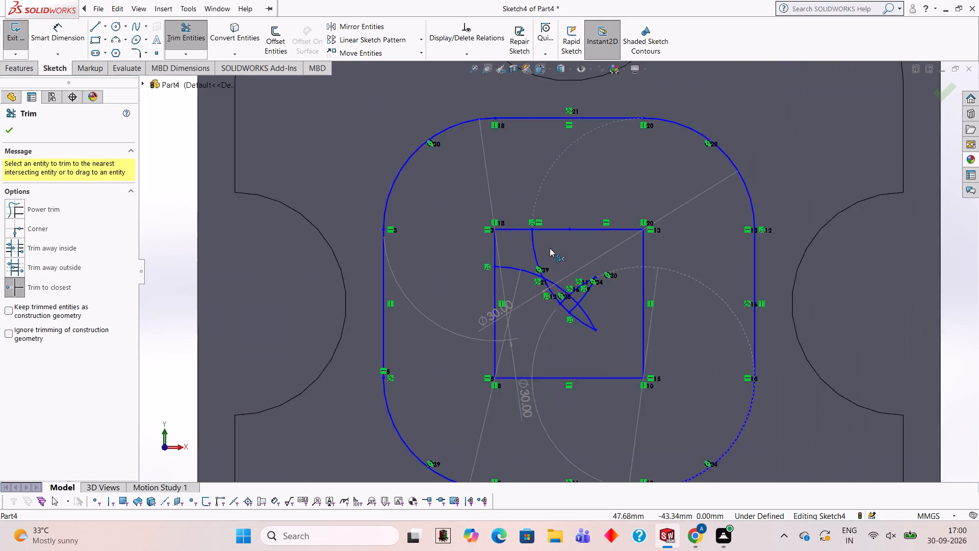
click(533, 260)
click(527, 277)
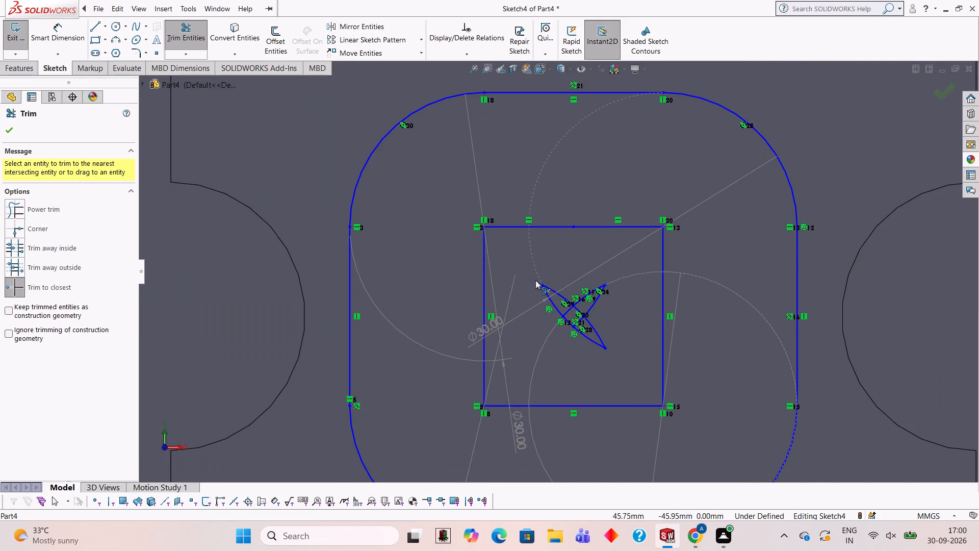
click(554, 289)
click(548, 296)
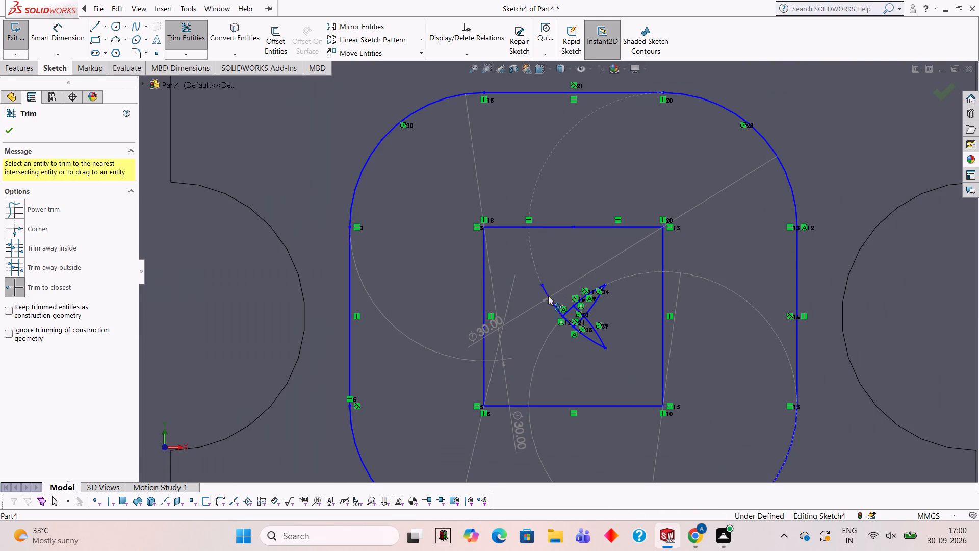
click(576, 320)
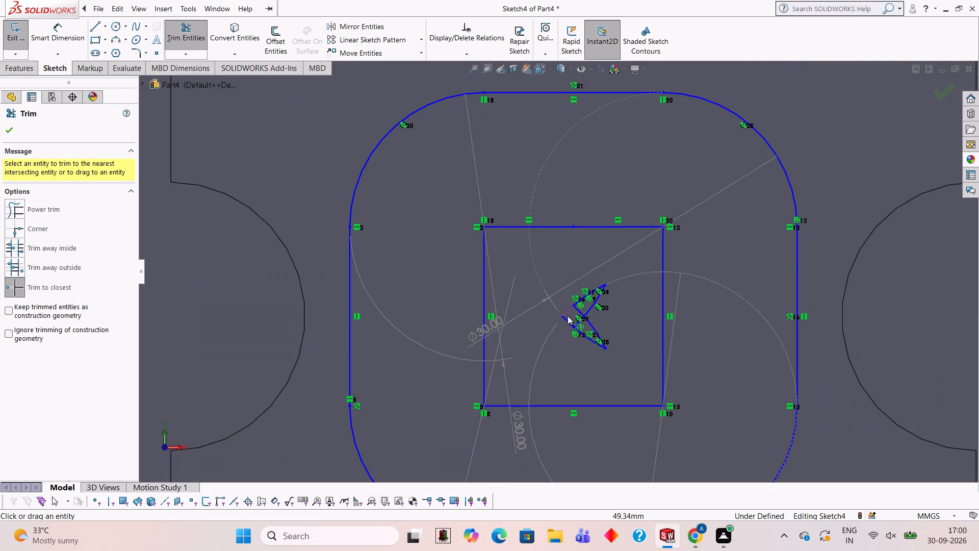
click(568, 310)
click(566, 317)
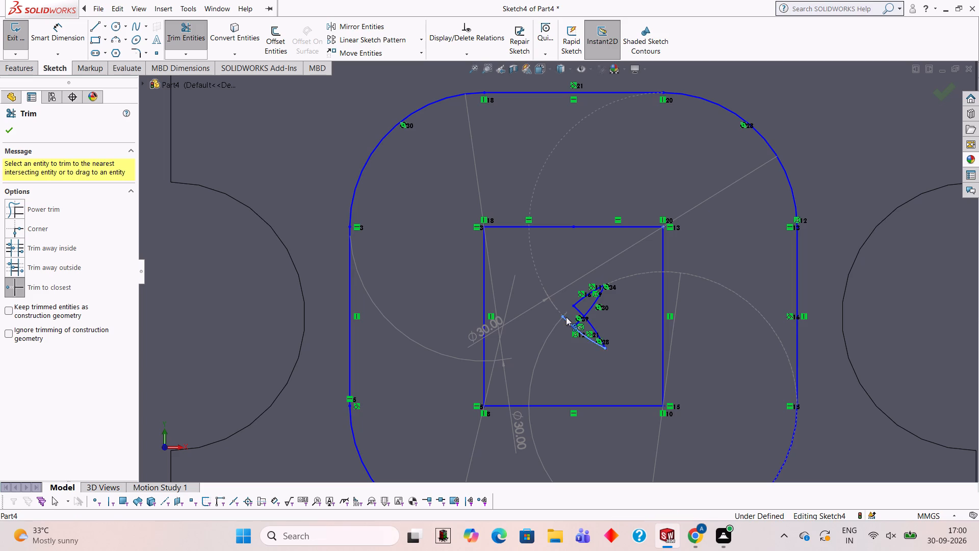
click(576, 307)
click(573, 307)
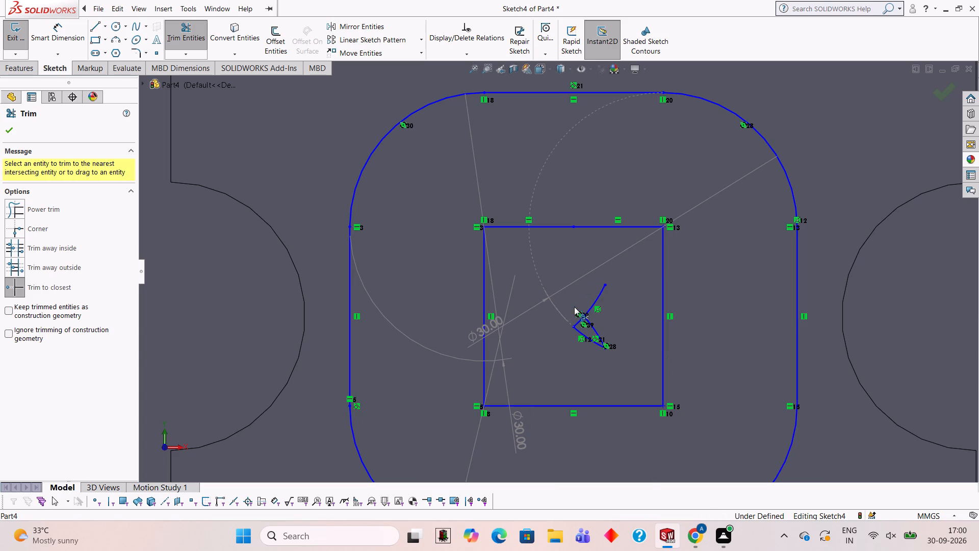
click(587, 312)
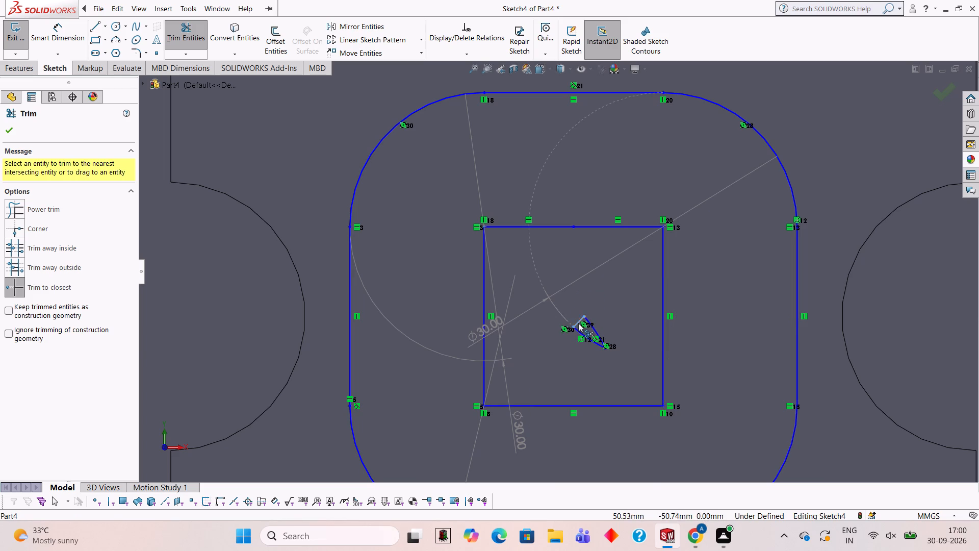
click(578, 323)
click(574, 328)
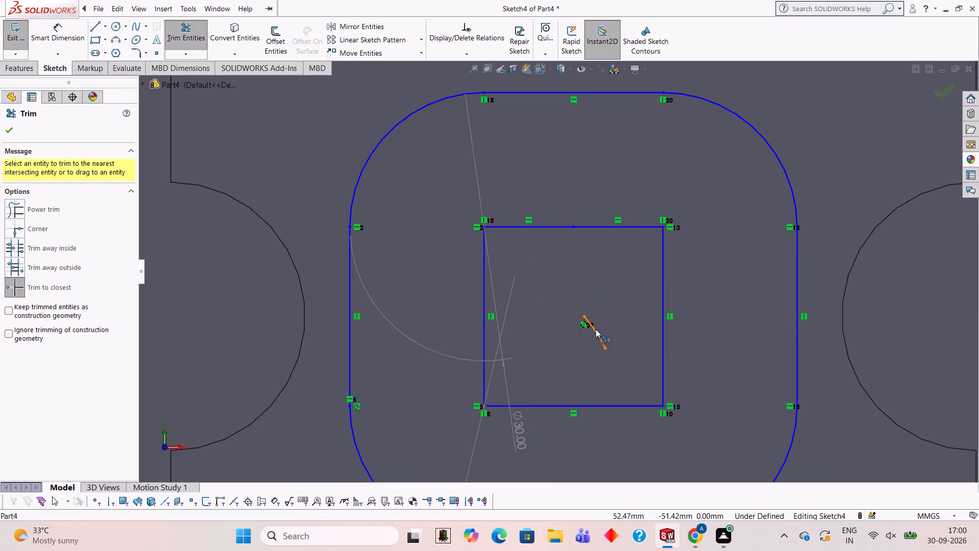
click(596, 329)
Trim away all four sides of the inner 20 mm square, leaving only the outer rounded-square outline.
scroll(595, 324, up, 3)
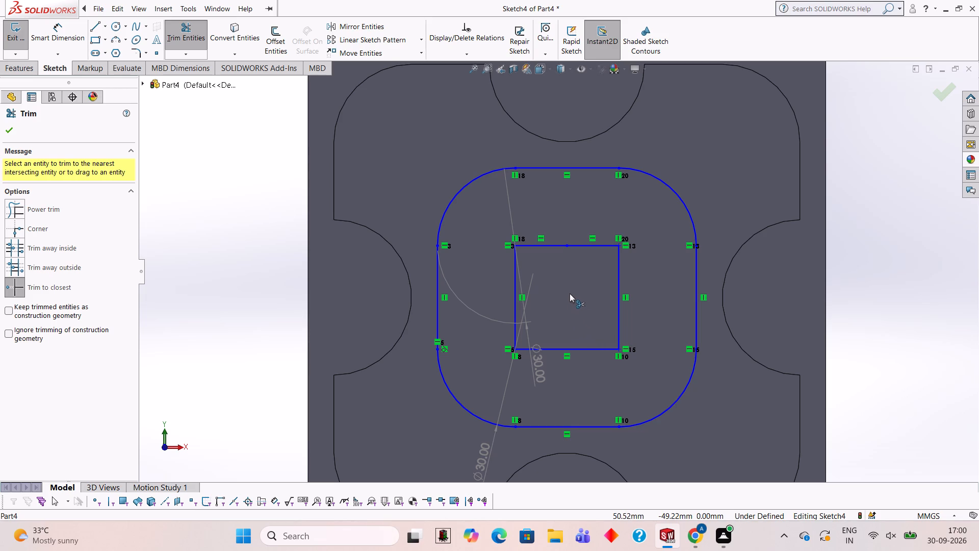
click(544, 243)
click(577, 246)
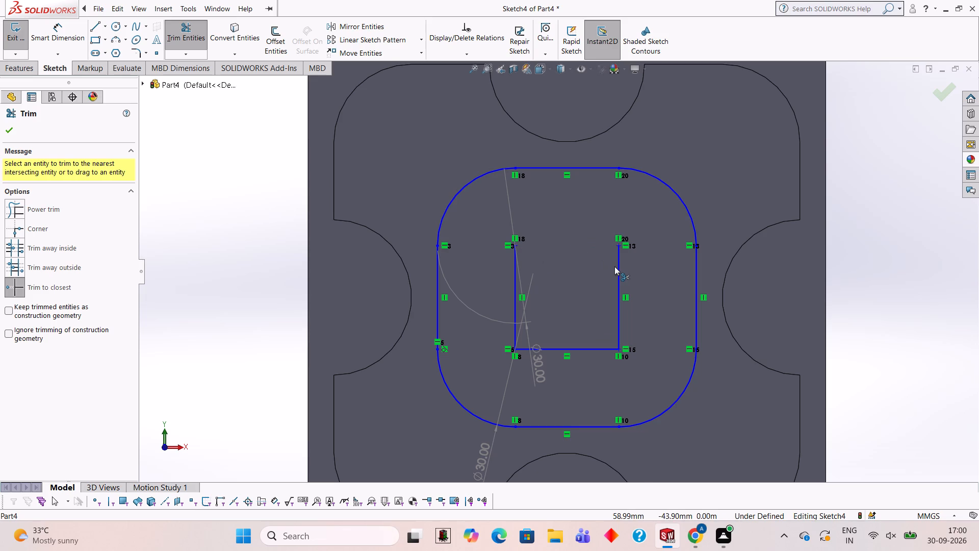
click(615, 266)
click(617, 267)
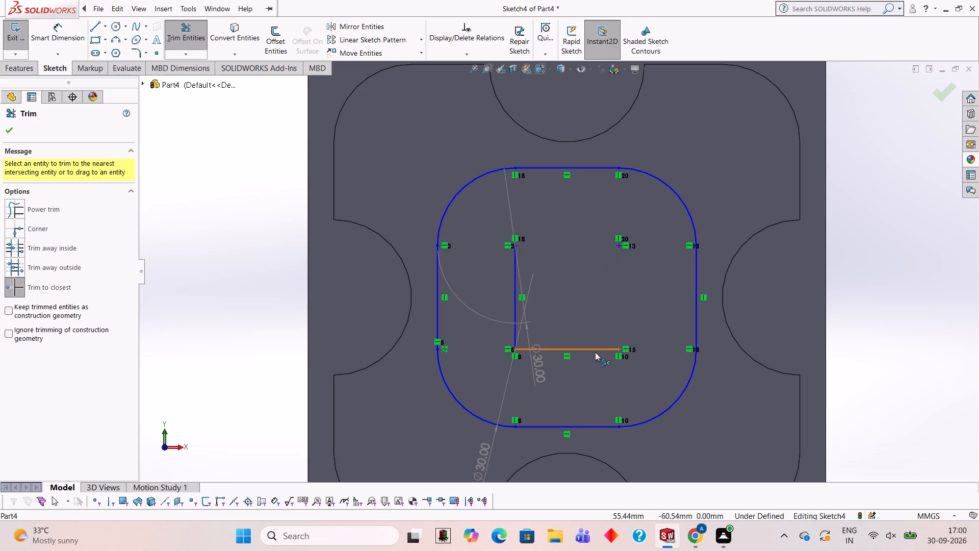
click(595, 352)
click(512, 306)
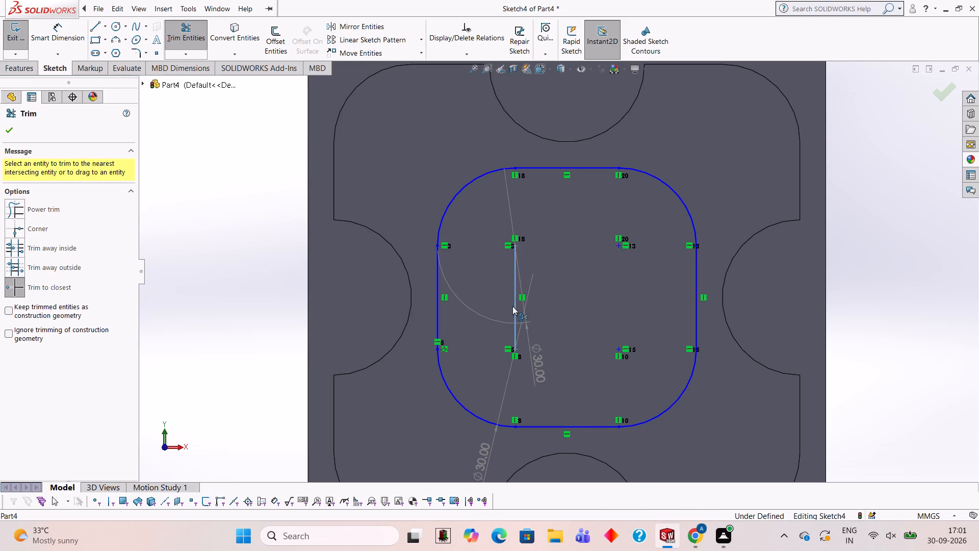
Extrude the rounded-square profile as a blind 10 mm boss merged with the body.
scroll(574, 293, up, 1)
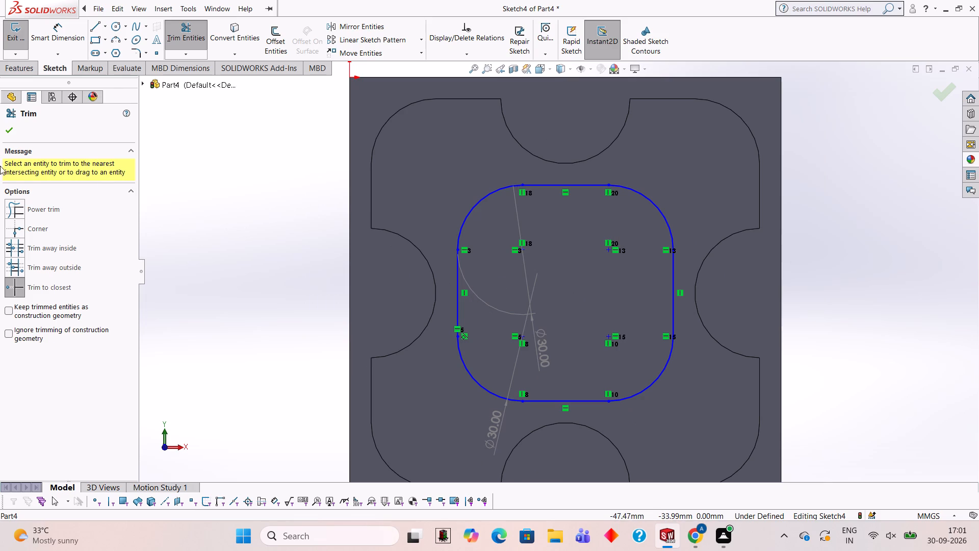
click(22, 72)
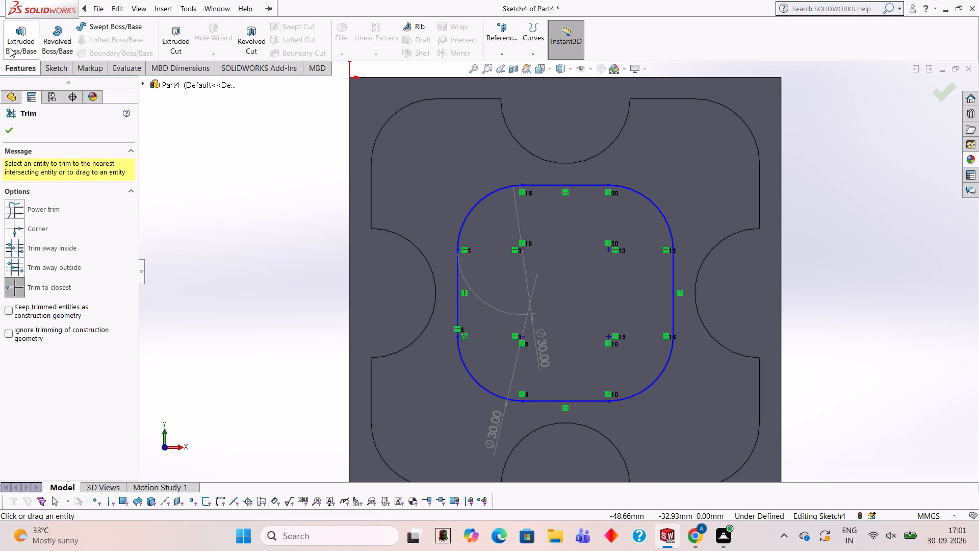
click(10, 41)
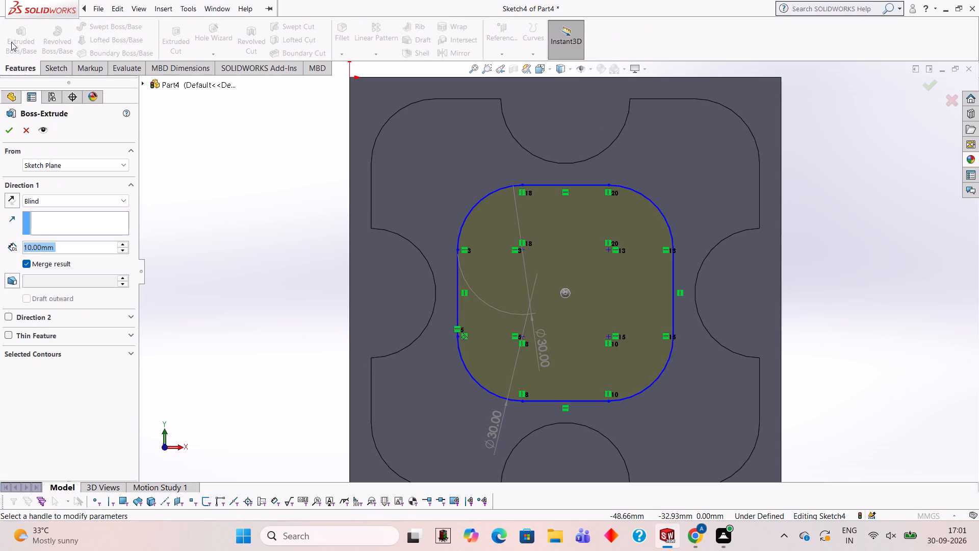
click(11, 126)
click(250, 220)
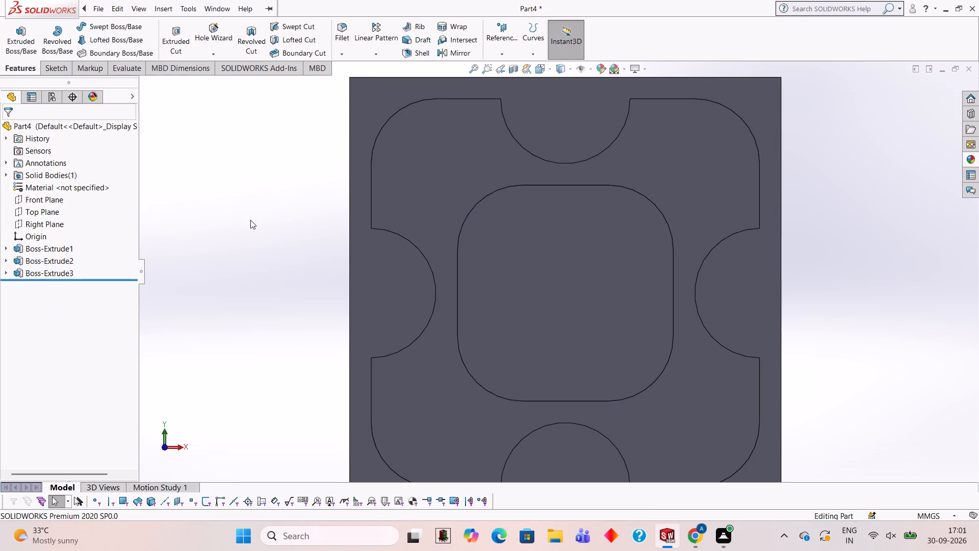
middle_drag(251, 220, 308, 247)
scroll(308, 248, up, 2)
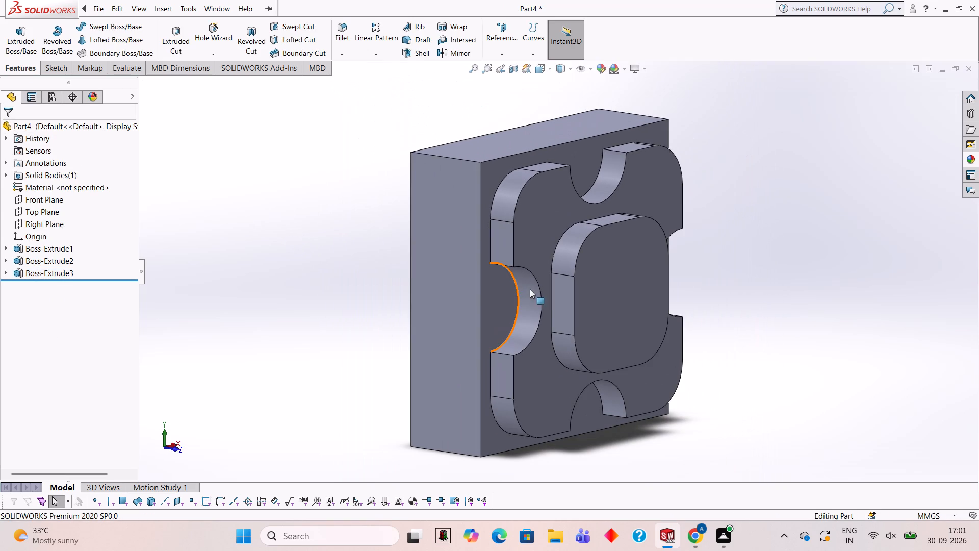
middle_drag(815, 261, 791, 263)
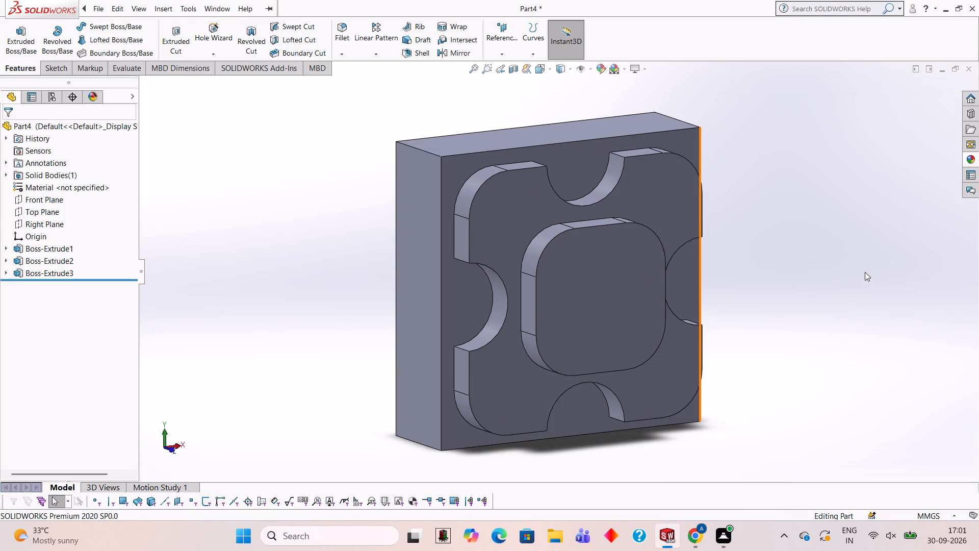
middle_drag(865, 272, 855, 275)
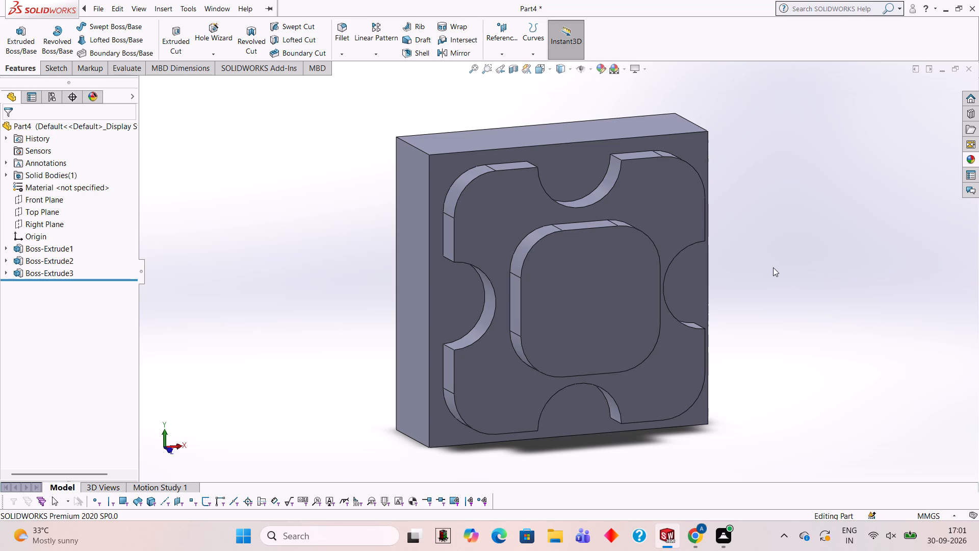
On the centred rounded-square boss's top face, sketch two 10 mm diameter circles concentric with its two upper corner arcs.
click(592, 281)
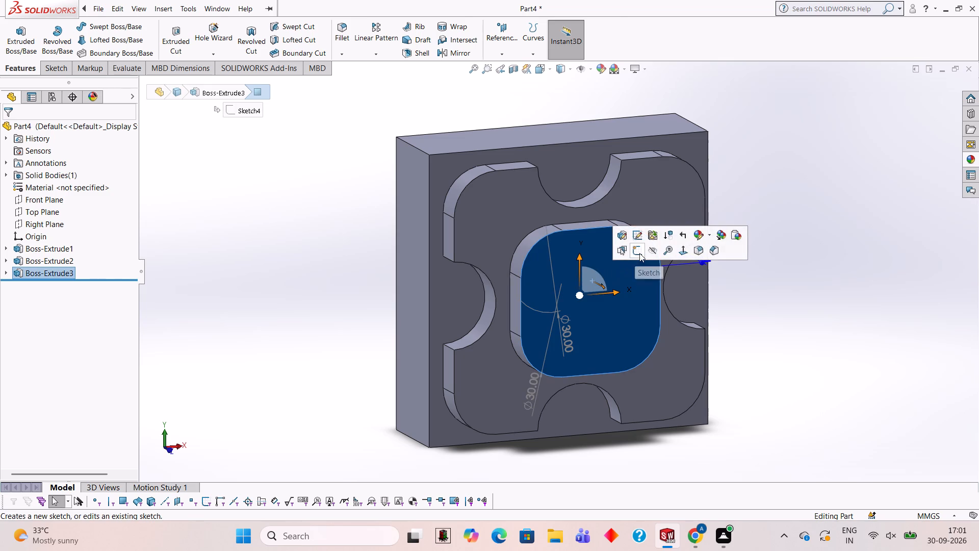
click(639, 253)
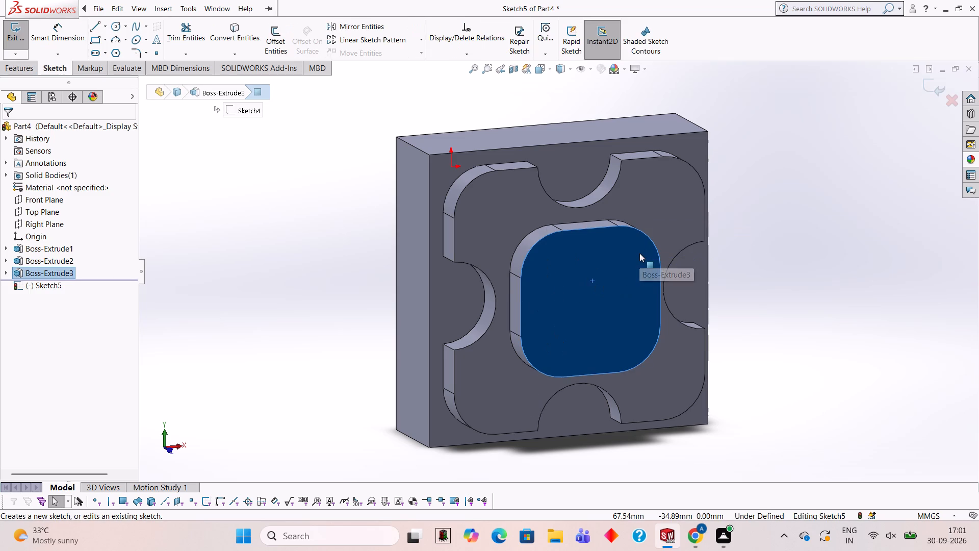
key(ctrl+8)
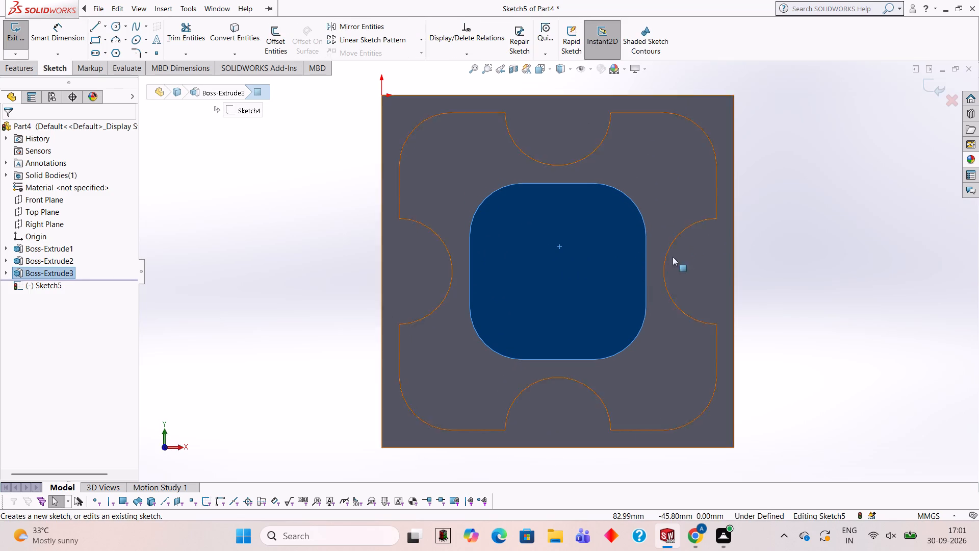
click(117, 26)
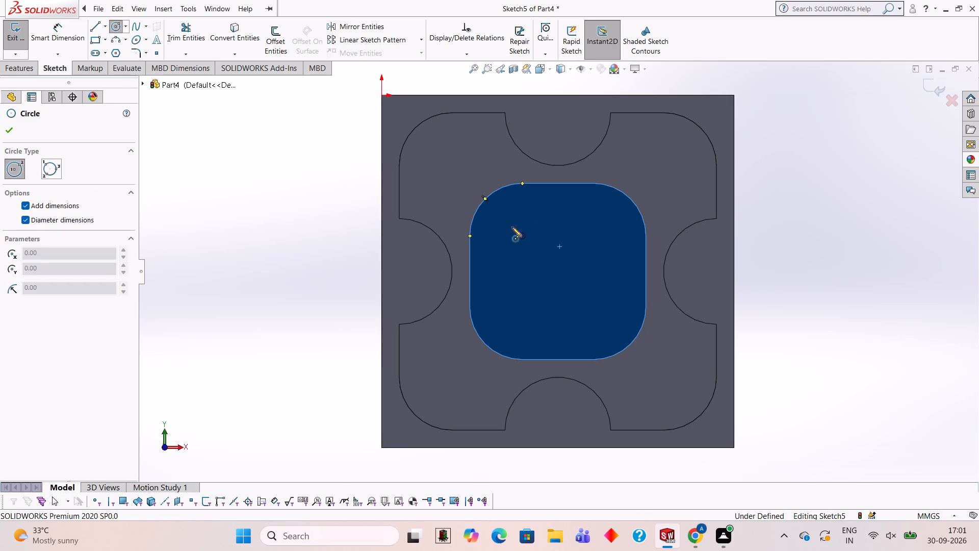
click(522, 237)
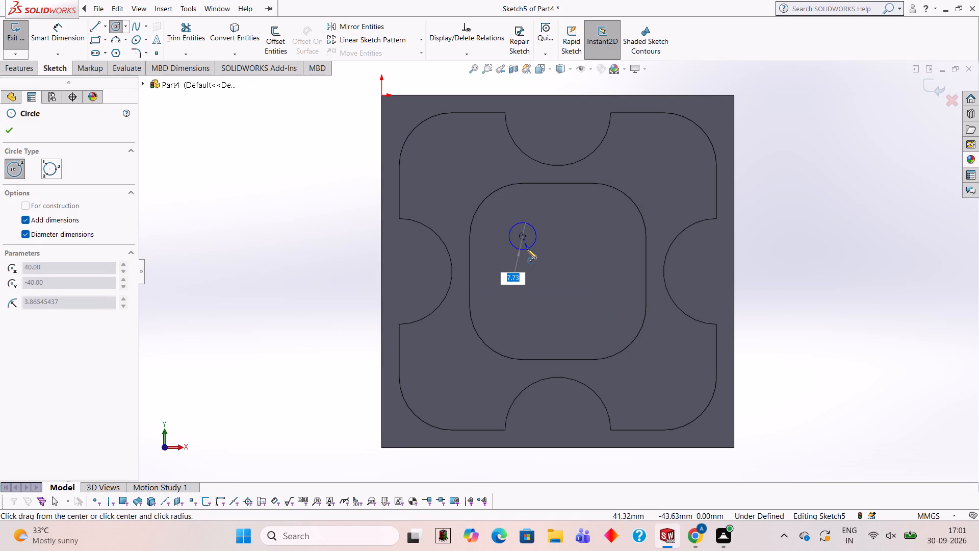
text(10)
key(Return)
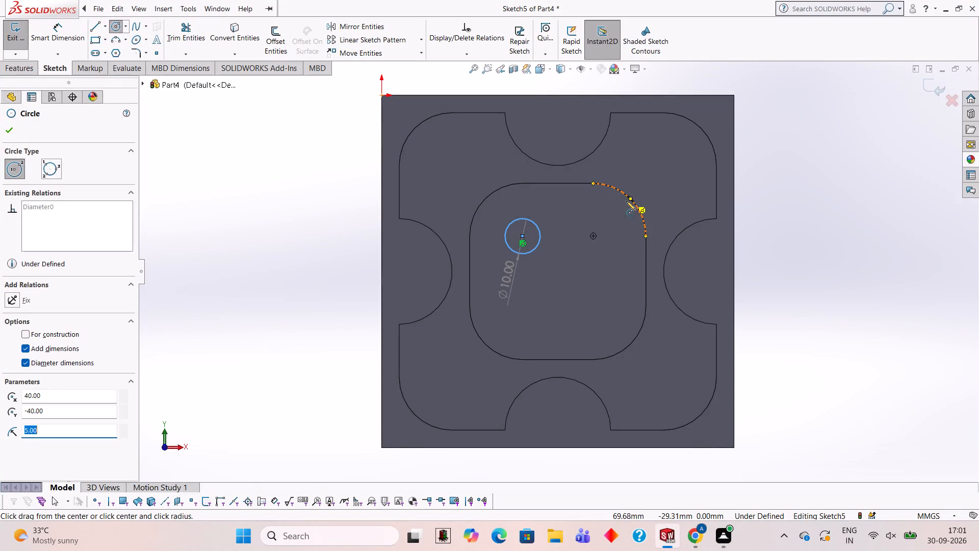
click(592, 236)
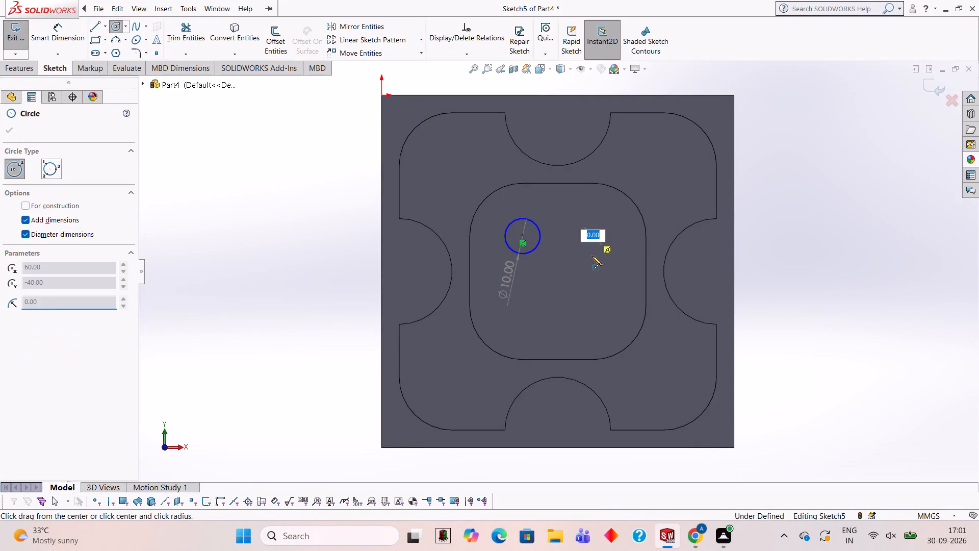
text(10)
key(Return)
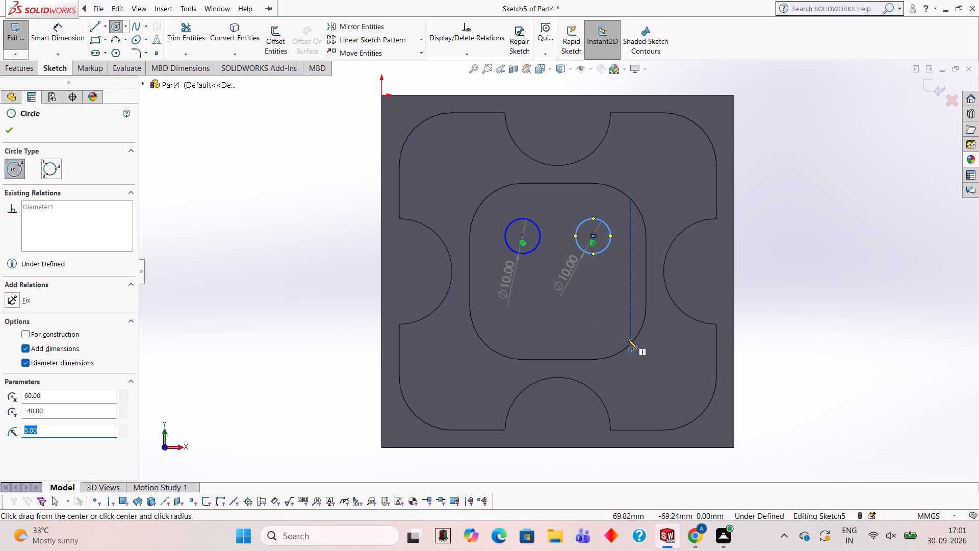
Add two 10 mm diameter circles centred on the two lower corner arcs of the rounded-square boss.
click(595, 306)
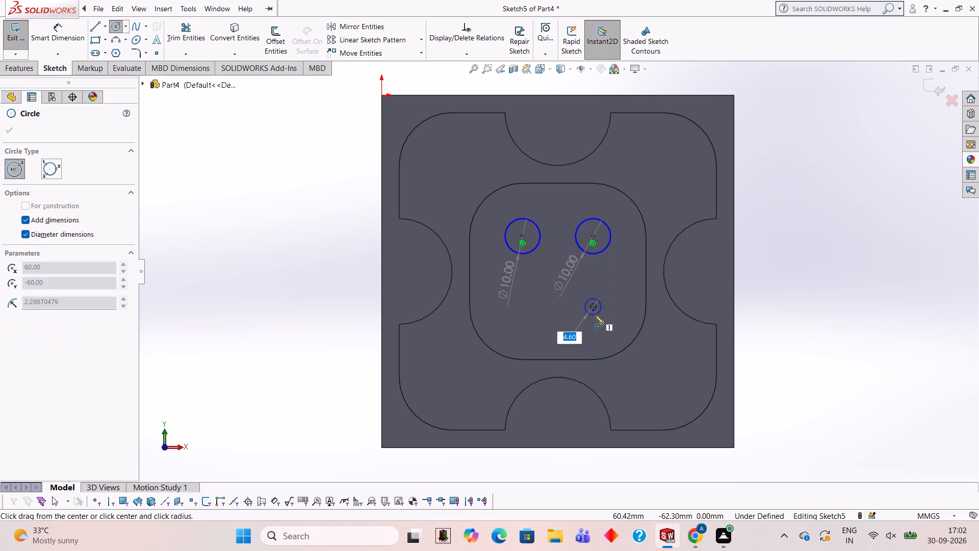
text(10)
key(Return)
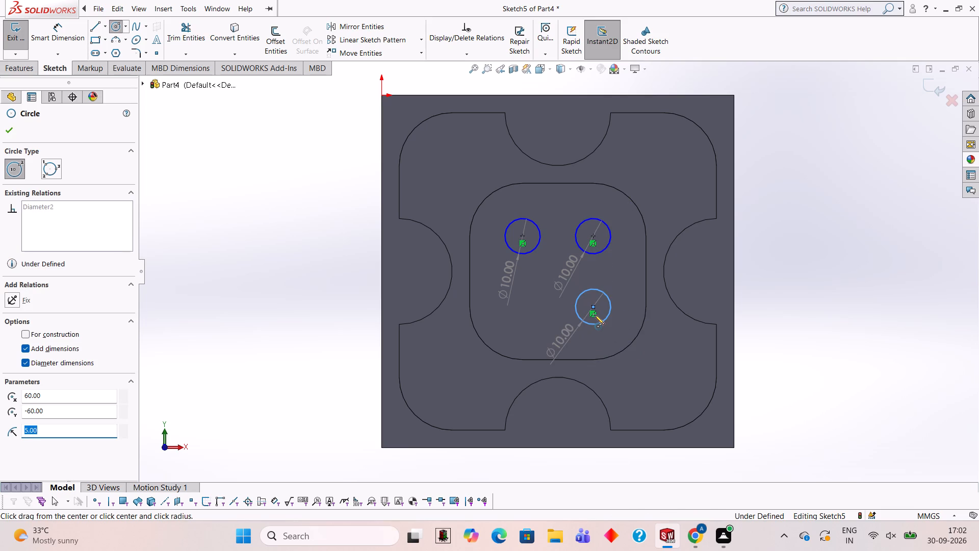
click(523, 308)
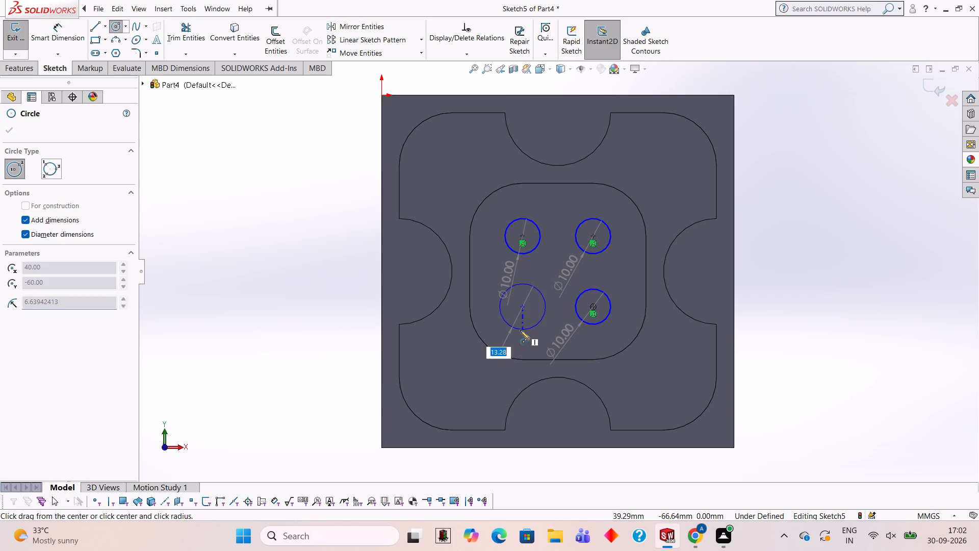
text(10)
key(Return)
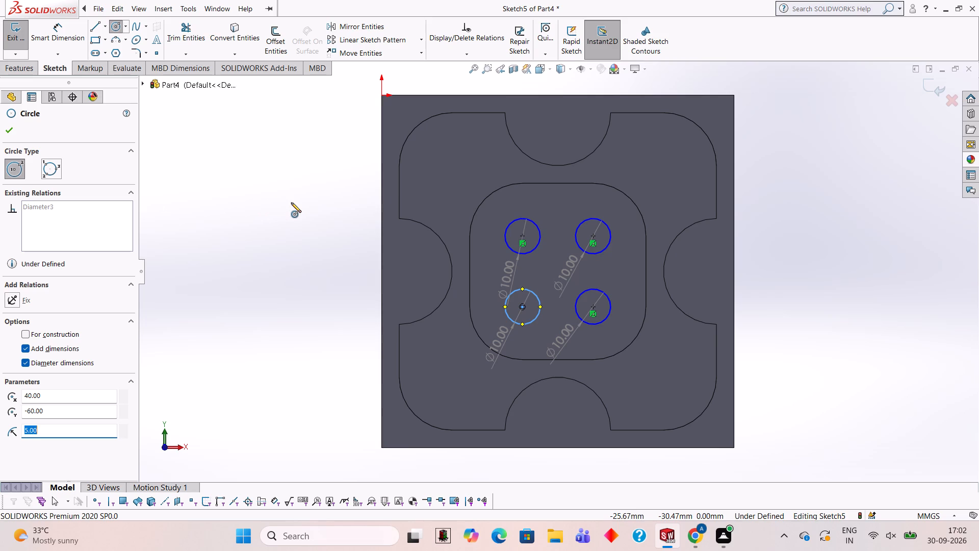
Cut the four circles as 10 mm deep blind holes into the rounded-square boss.
click(30, 70)
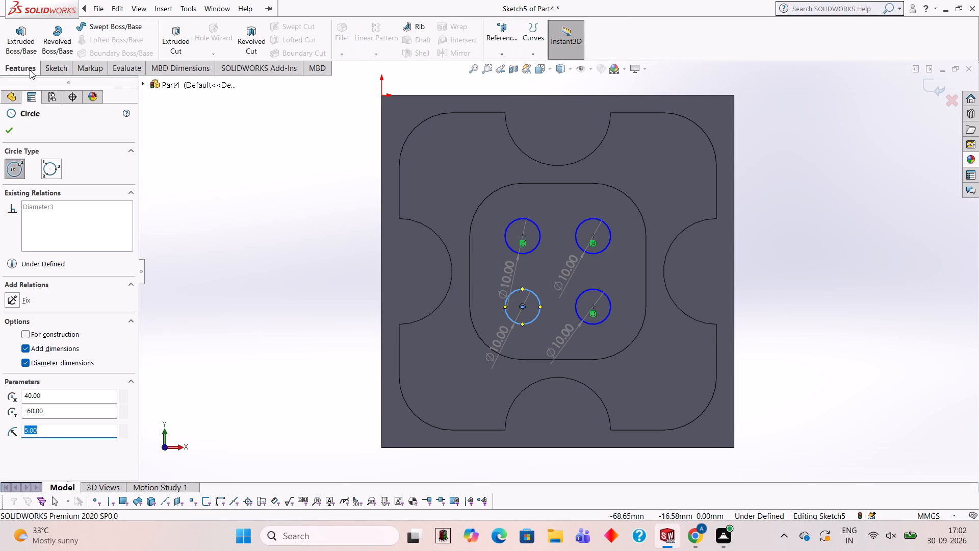
click(174, 36)
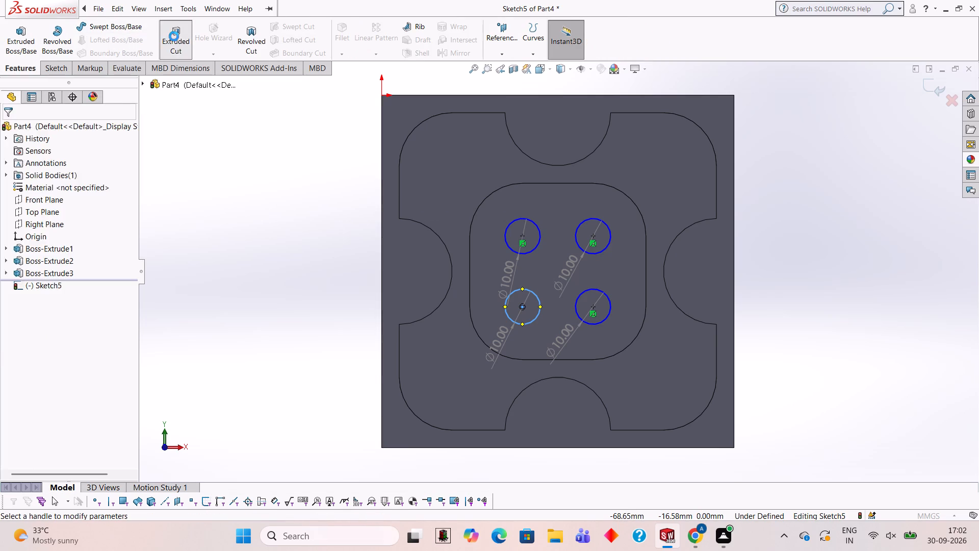
click(6, 131)
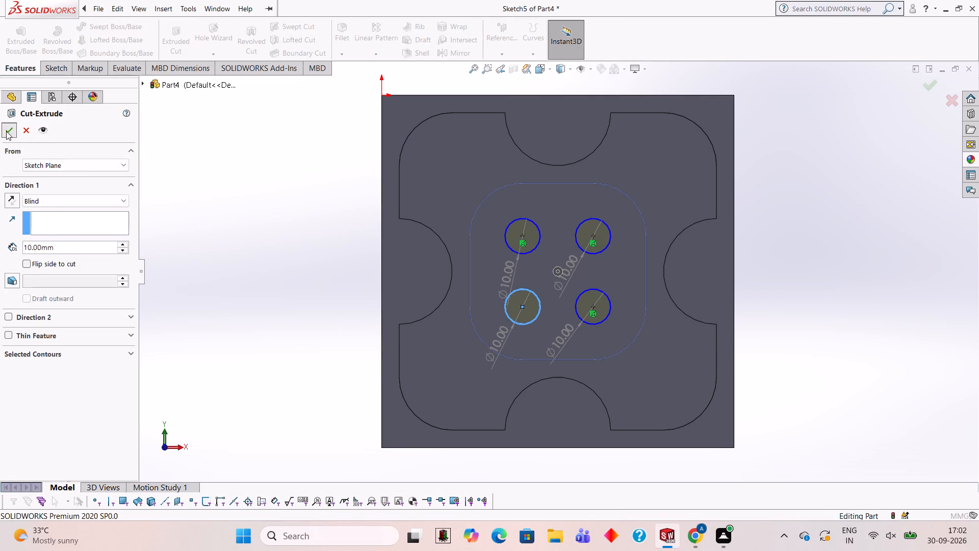
click(218, 238)
On the notched boss's front face, sketch two 10 mm diameter circles concentric with its two upper corner fillets.
middle_drag(345, 287, 335, 206)
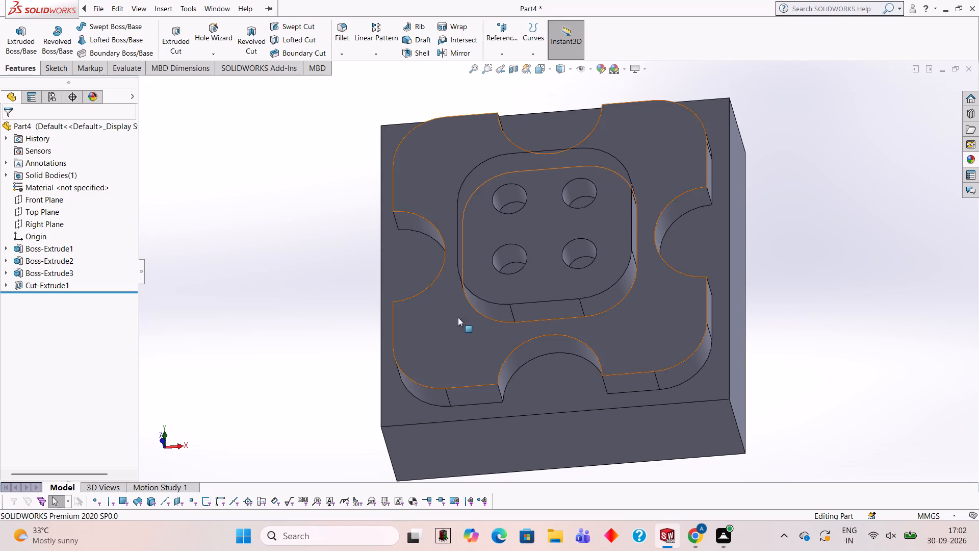
click(653, 325)
click(696, 295)
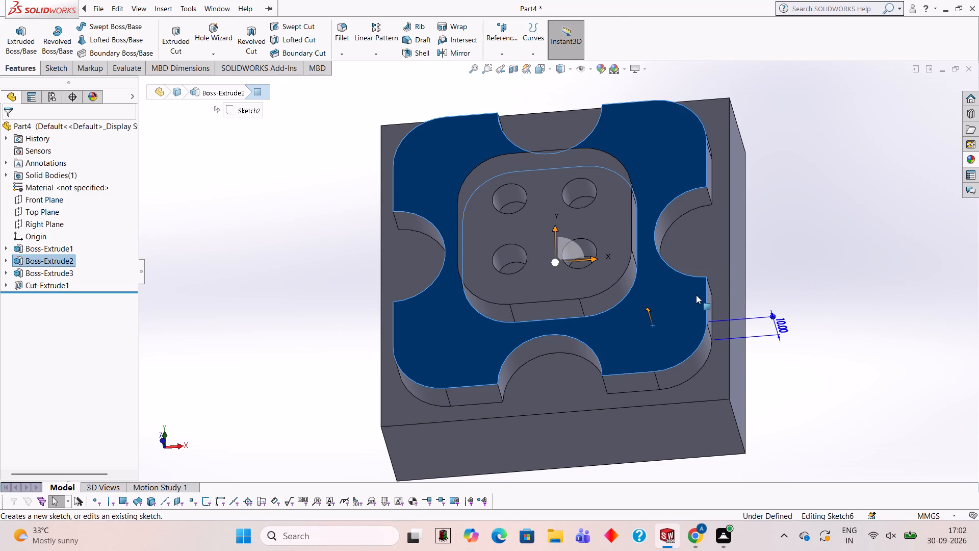
key(ctrl+8)
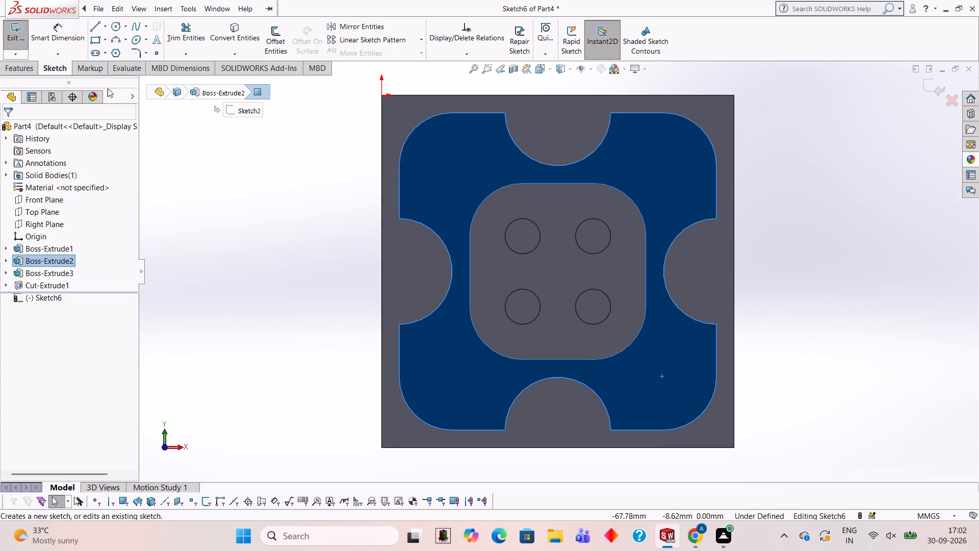
click(114, 26)
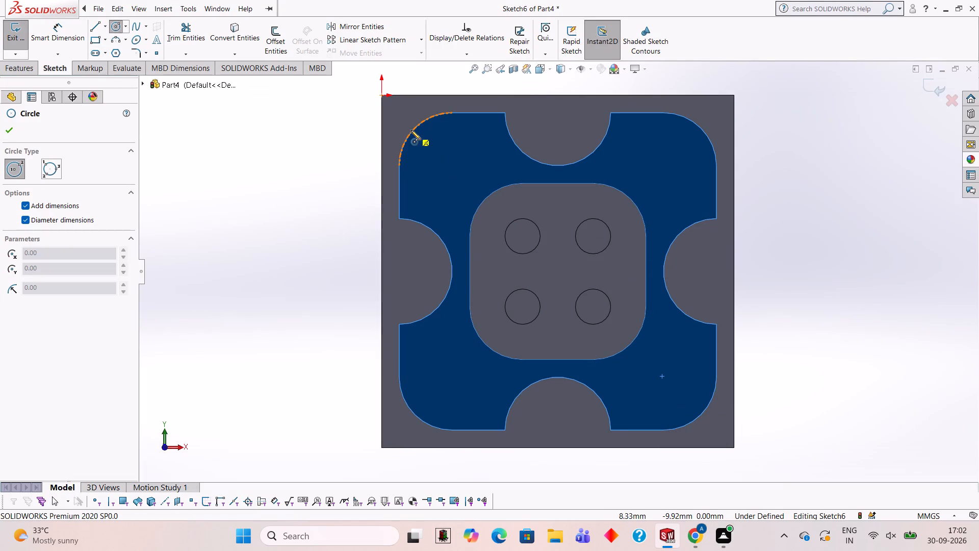
click(452, 166)
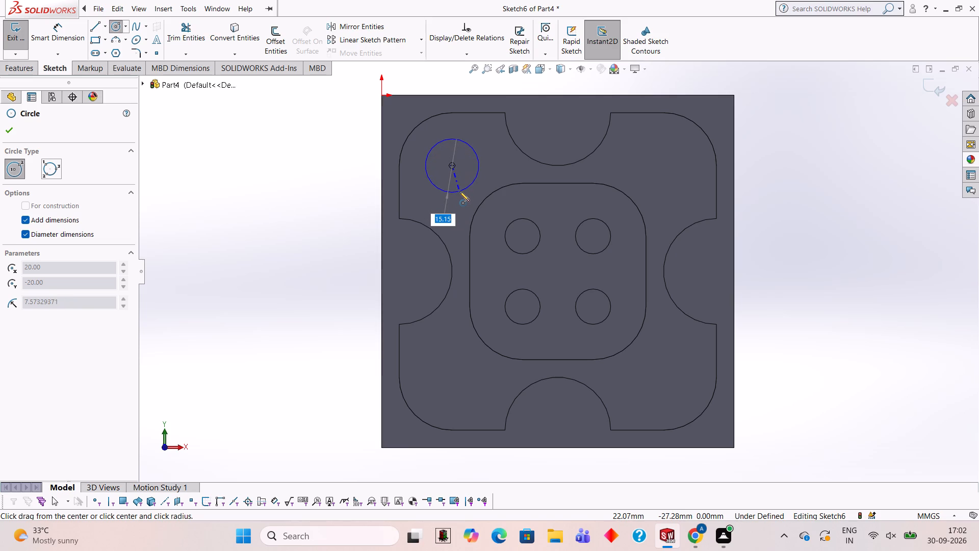
text(10)
key(Return)
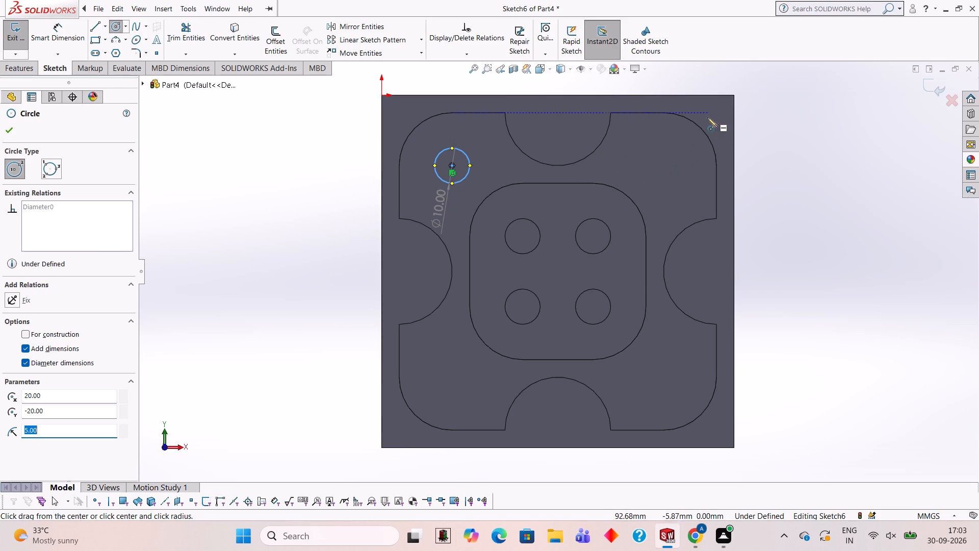
click(663, 166)
text(10)
key(Return)
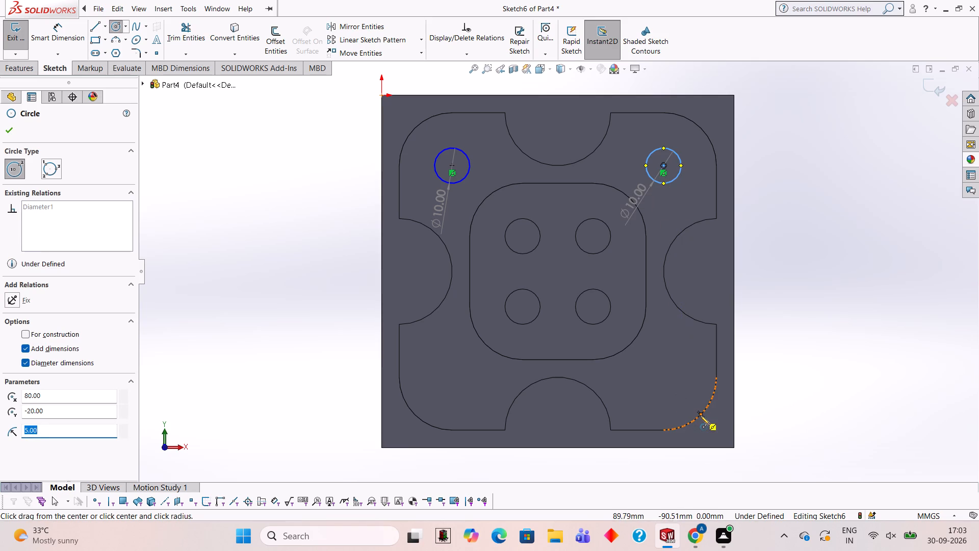
Add two 10 mm diameter circles centred on the two lower corner fillets of the notched boss.
click(663, 378)
text(10)
key(Return)
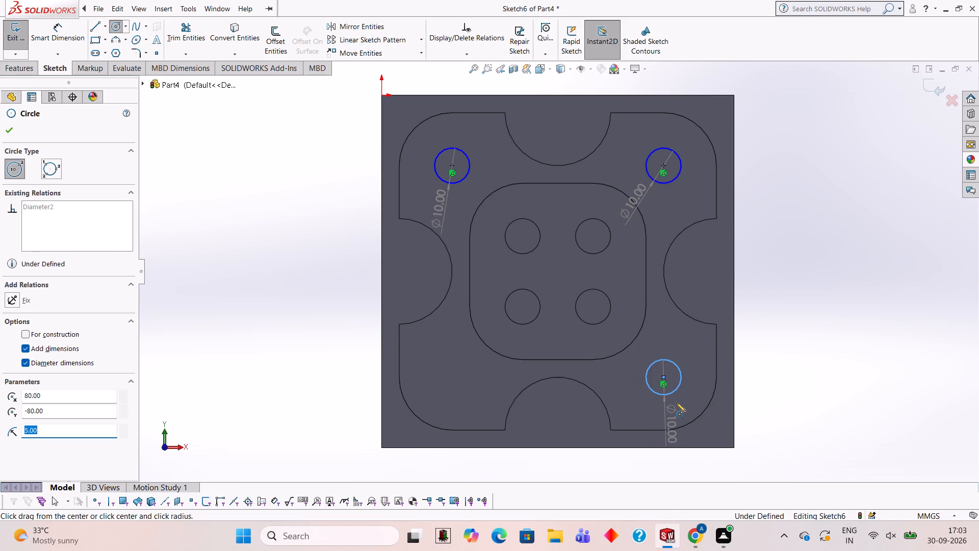
click(451, 375)
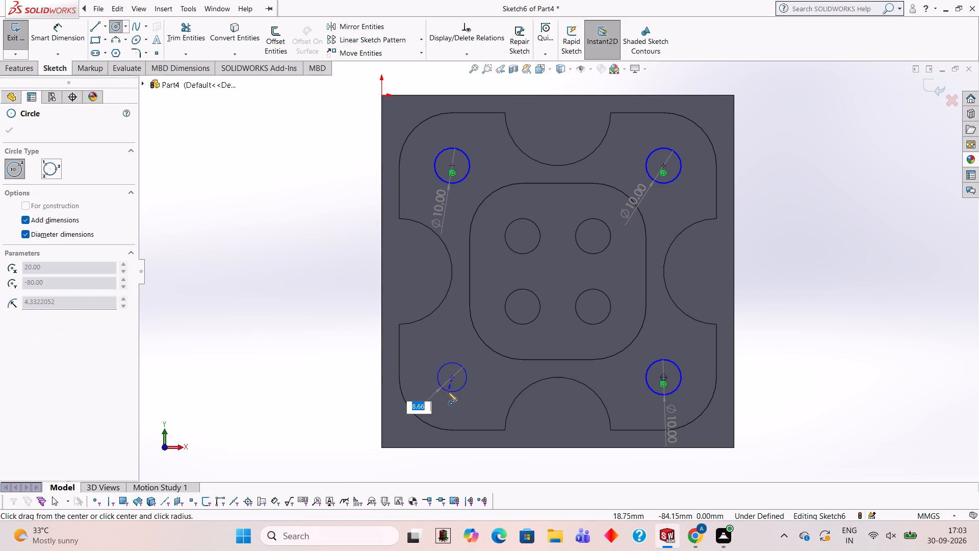
text(10)
key(Return)
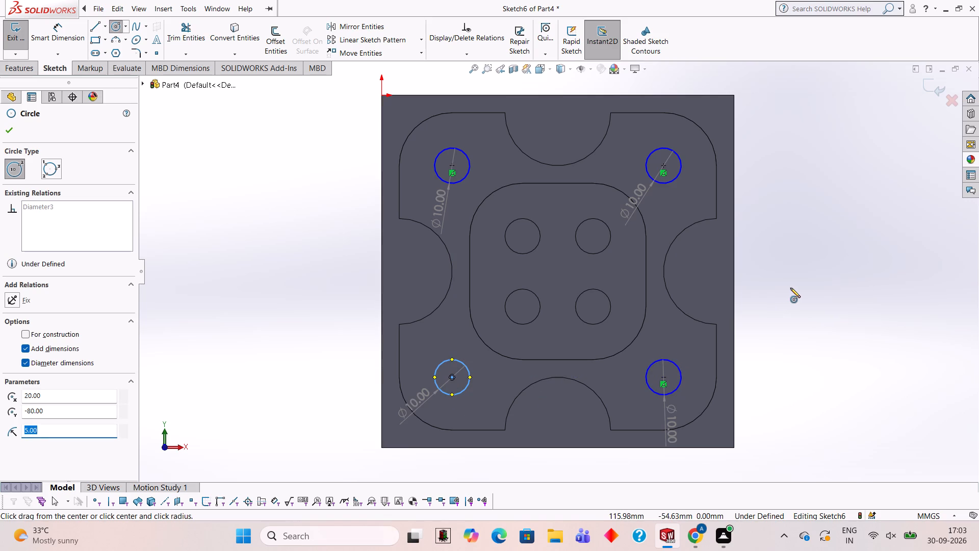
Cut the four corner circles as 10 mm deep blind holes into the notched boss.
middle_drag(825, 309, 806, 200)
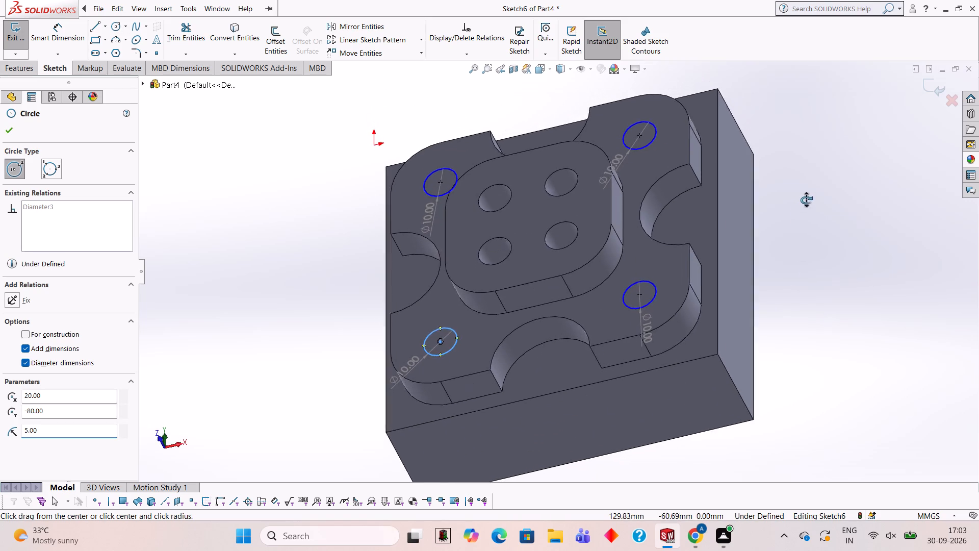
middle_drag(806, 200, 809, 199)
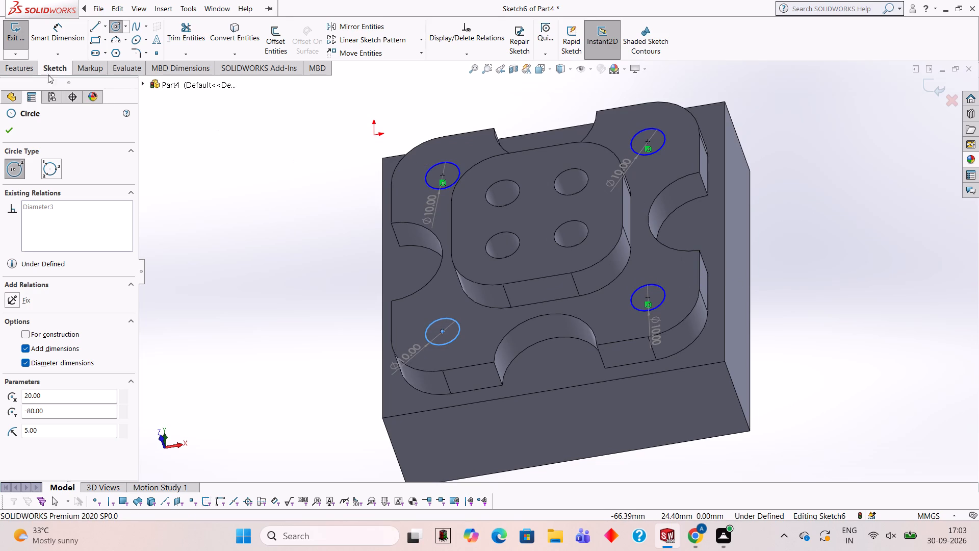
click(25, 62)
click(169, 53)
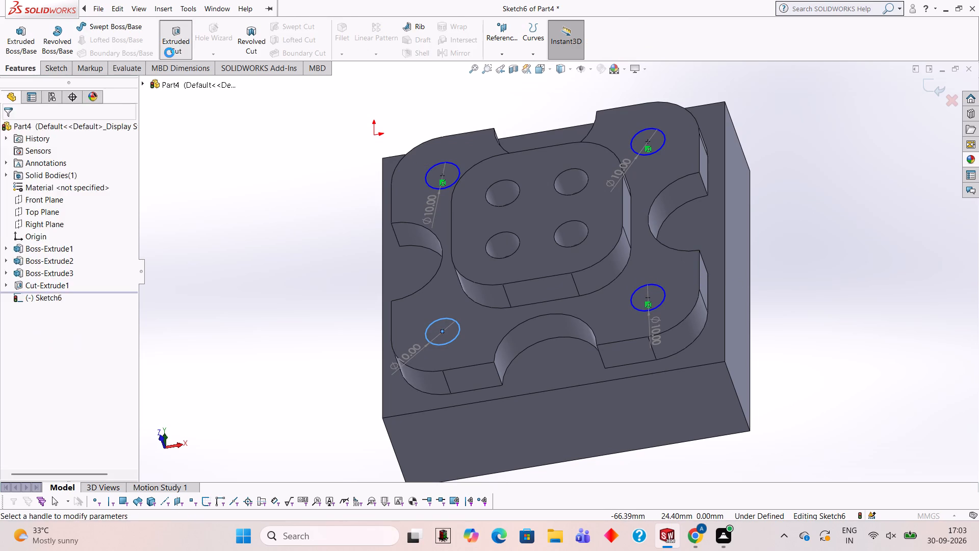
click(4, 130)
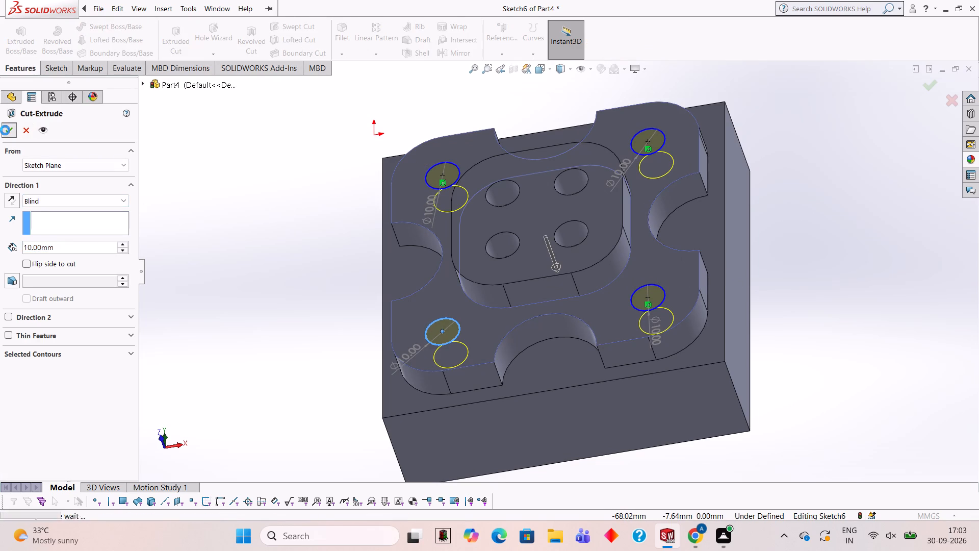
click(222, 203)
Examine the part's stepped bosses and holes from several angles.
scroll(220, 202, up, 2)
middle_drag(222, 214, 375, 333)
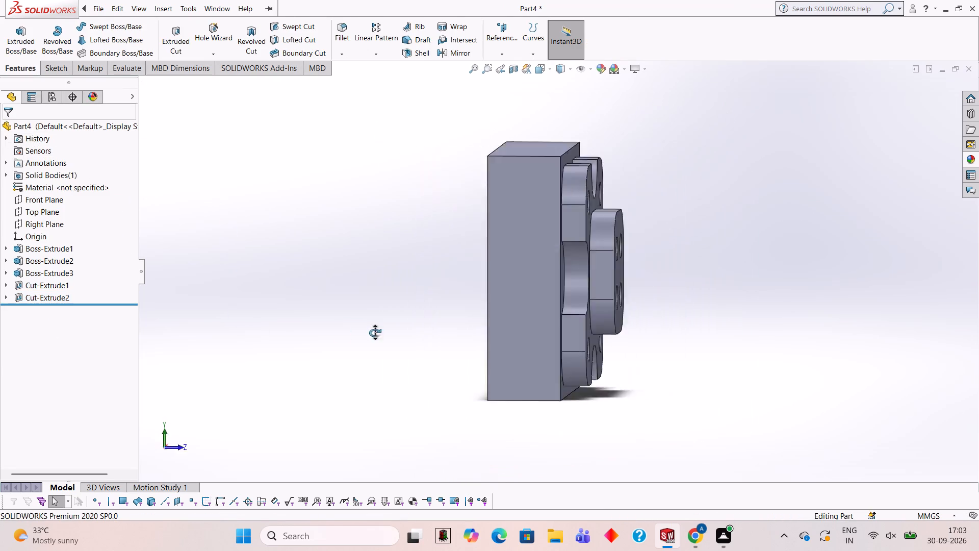
middle_drag(375, 333, 697, 351)
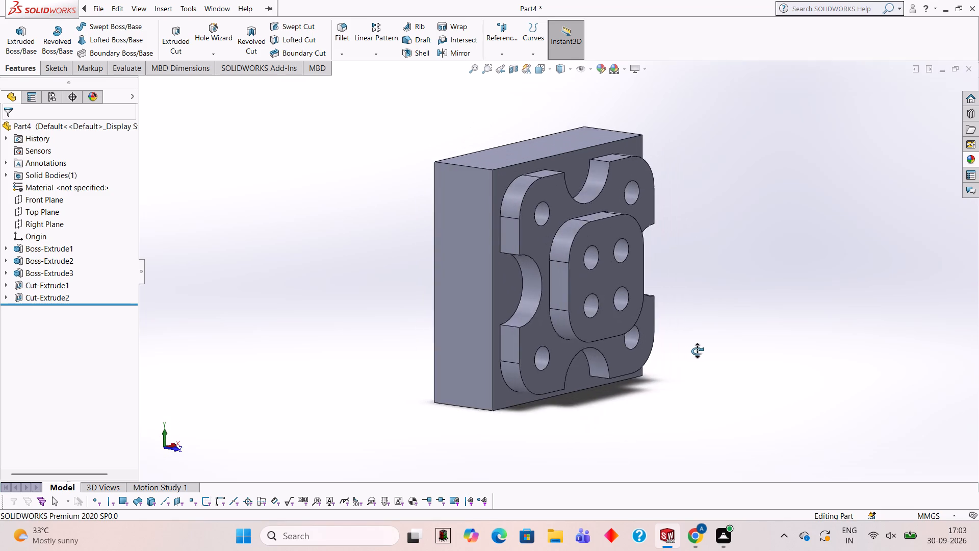
middle_drag(697, 351, 698, 345)
scroll(698, 345, down, 1)
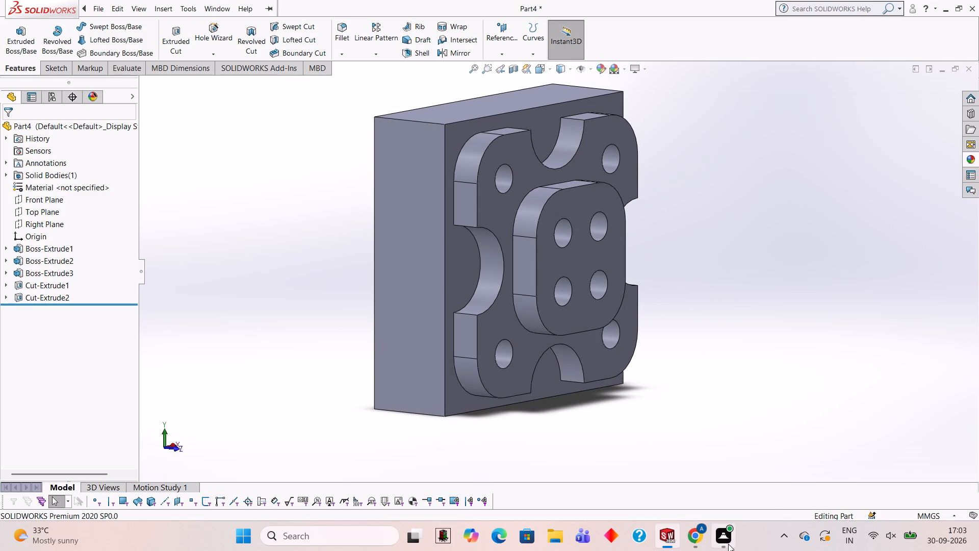
middle_drag(714, 253, 706, 258)
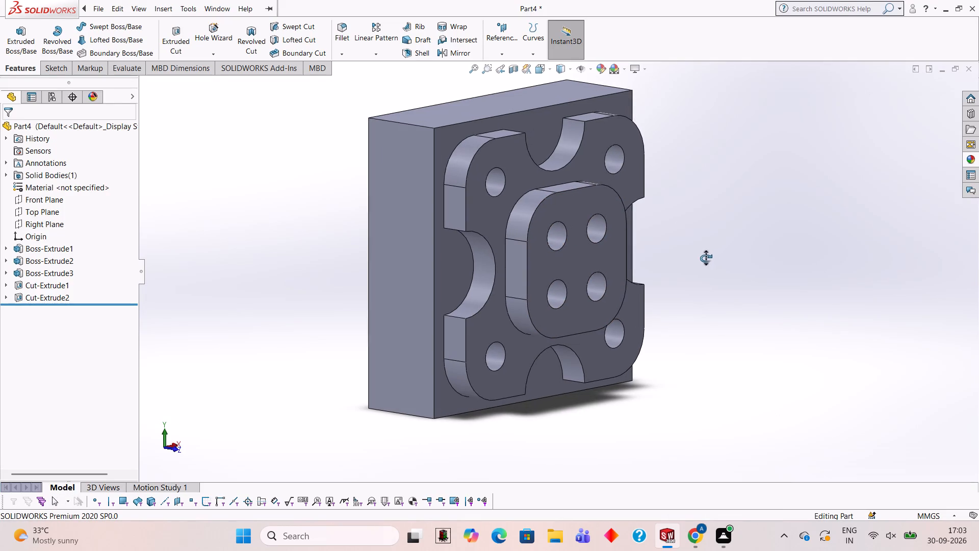
middle_drag(706, 258, 702, 259)
middle_drag(714, 248, 700, 226)
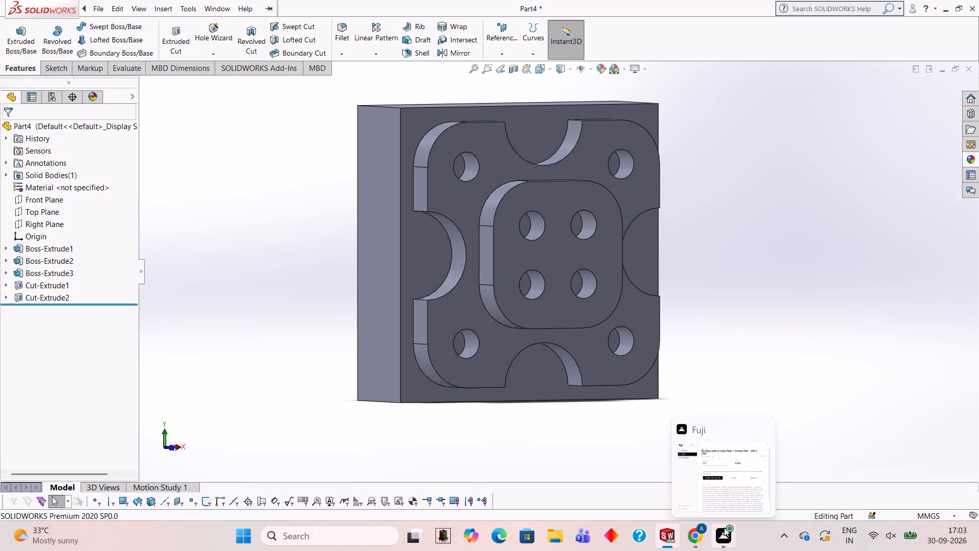
Apply the Red LED appearance to the whole central rounded-square boss feature.
click(971, 154)
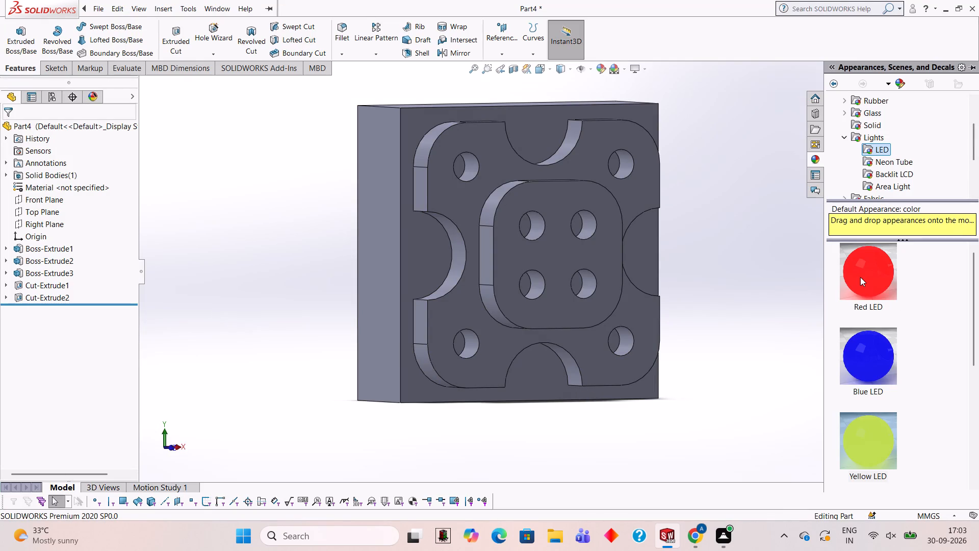
drag(860, 277, 553, 250)
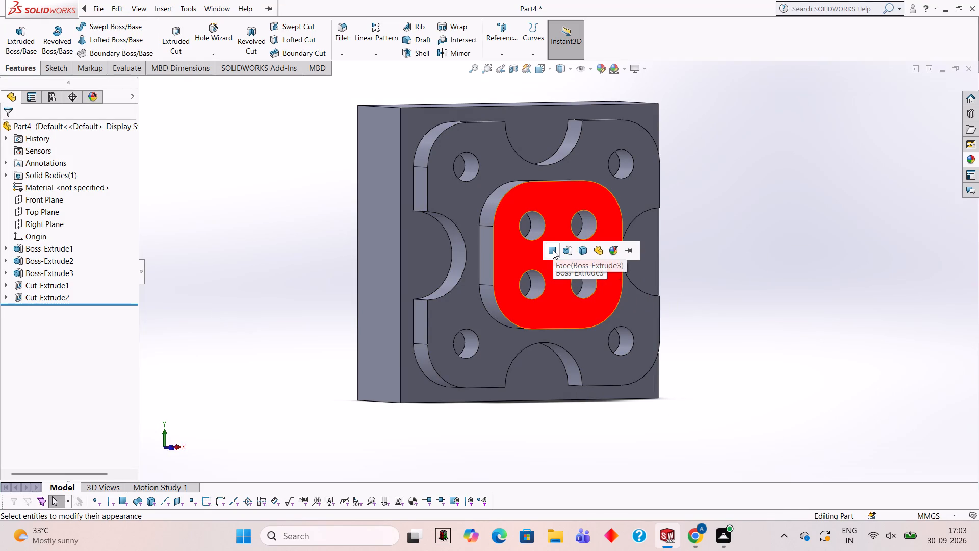
click(574, 251)
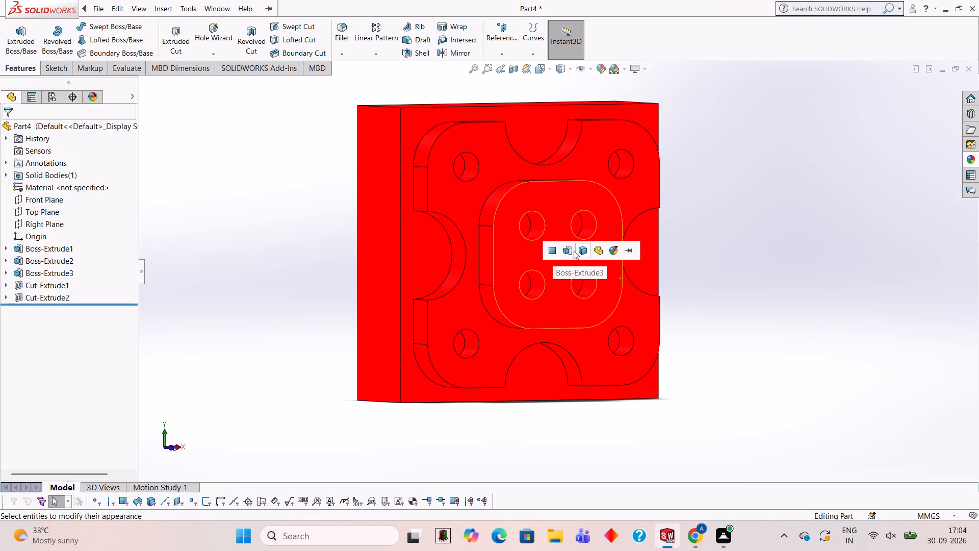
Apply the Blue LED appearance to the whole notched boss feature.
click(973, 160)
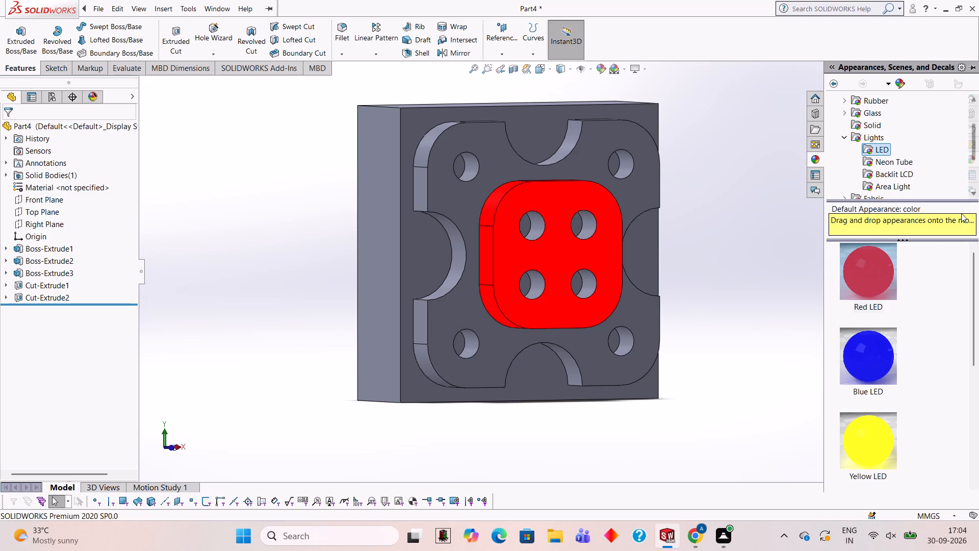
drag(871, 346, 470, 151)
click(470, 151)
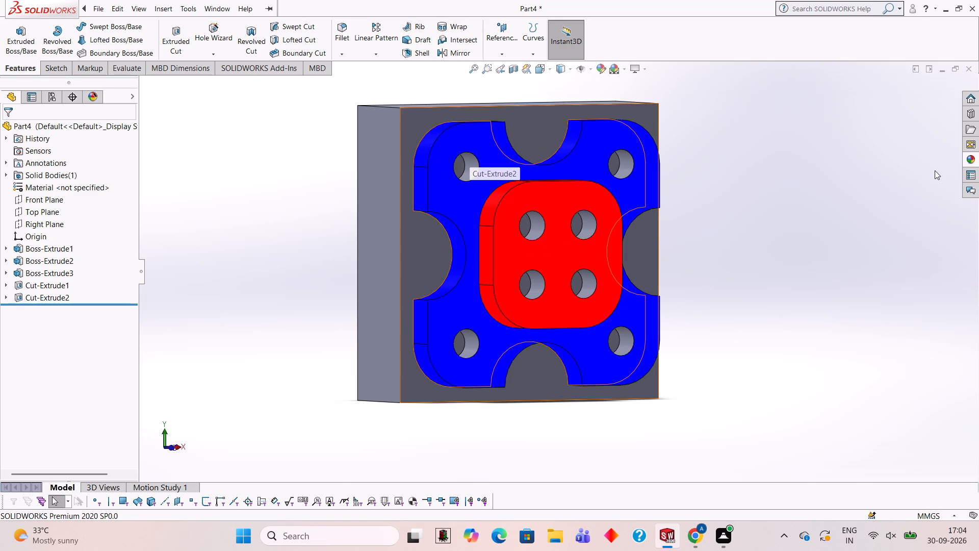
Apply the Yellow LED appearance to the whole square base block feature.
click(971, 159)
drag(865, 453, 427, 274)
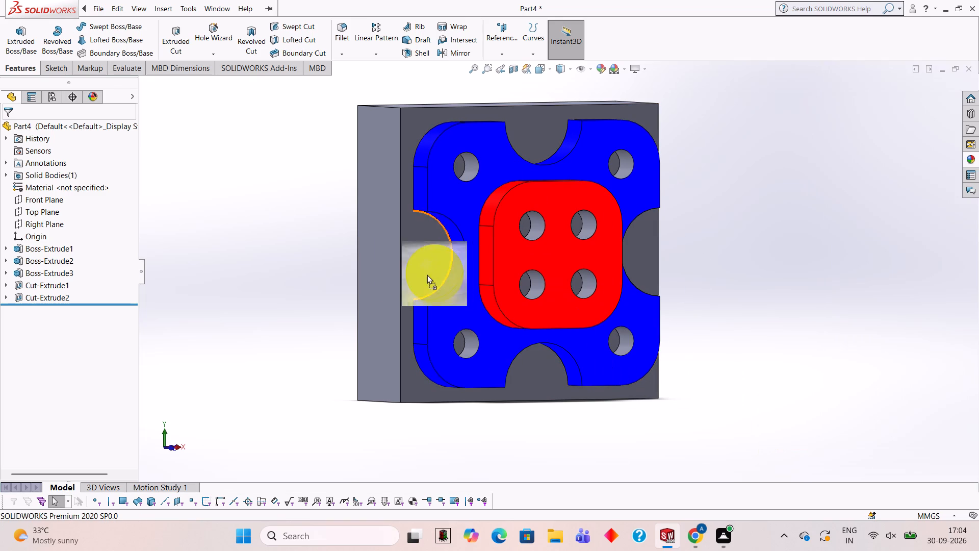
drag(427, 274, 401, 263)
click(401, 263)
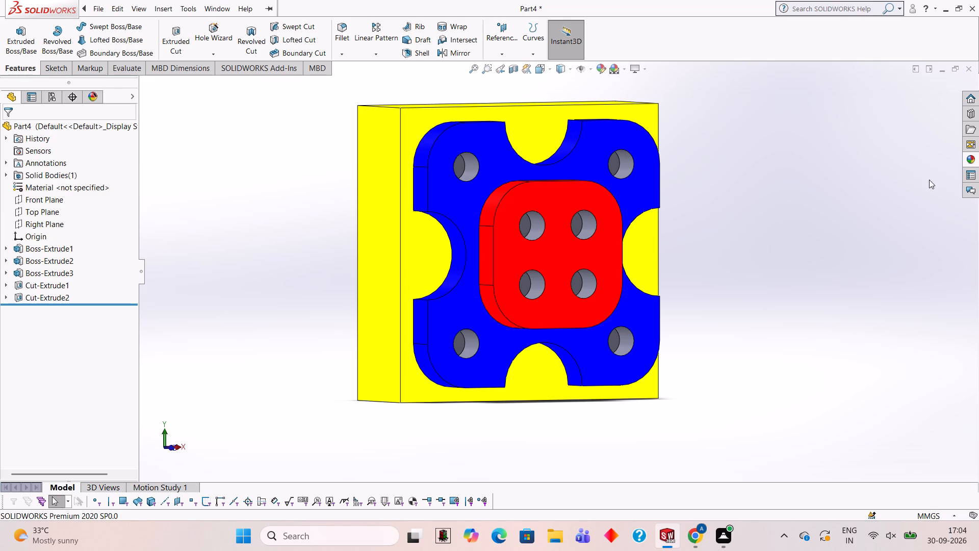
Apply the Green LED appearance to the four corner holes and the four central holes, as whole cut features.
click(971, 160)
scroll(896, 342, down, 3)
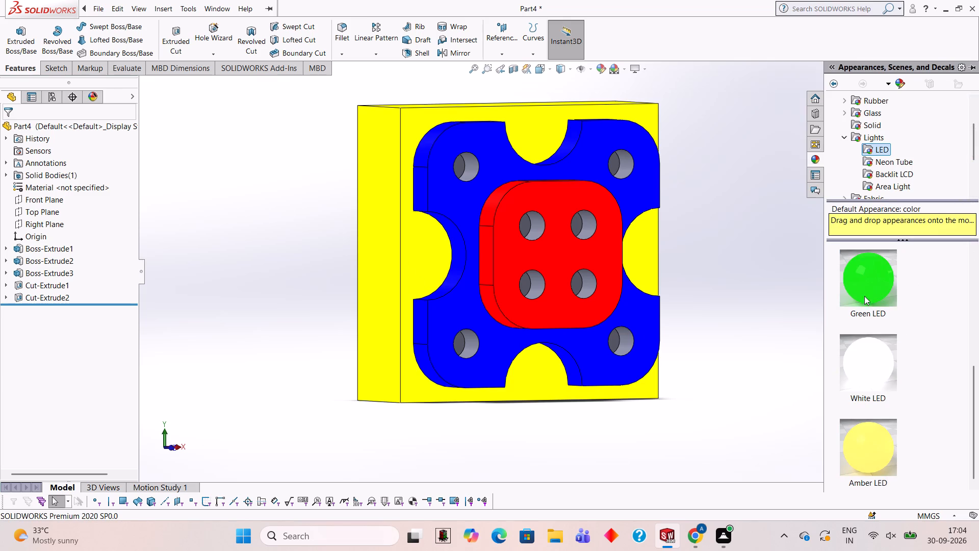
drag(863, 284, 632, 171)
click(632, 171)
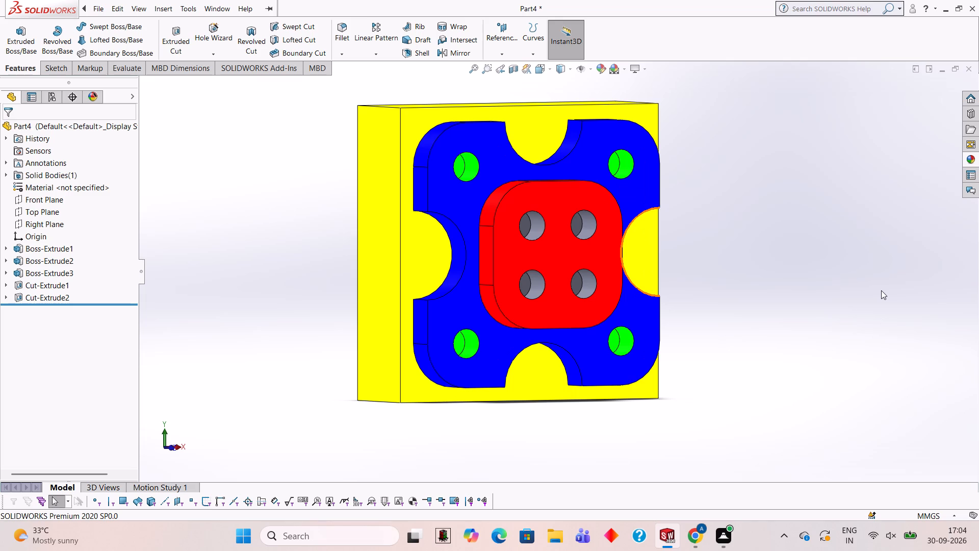
click(978, 158)
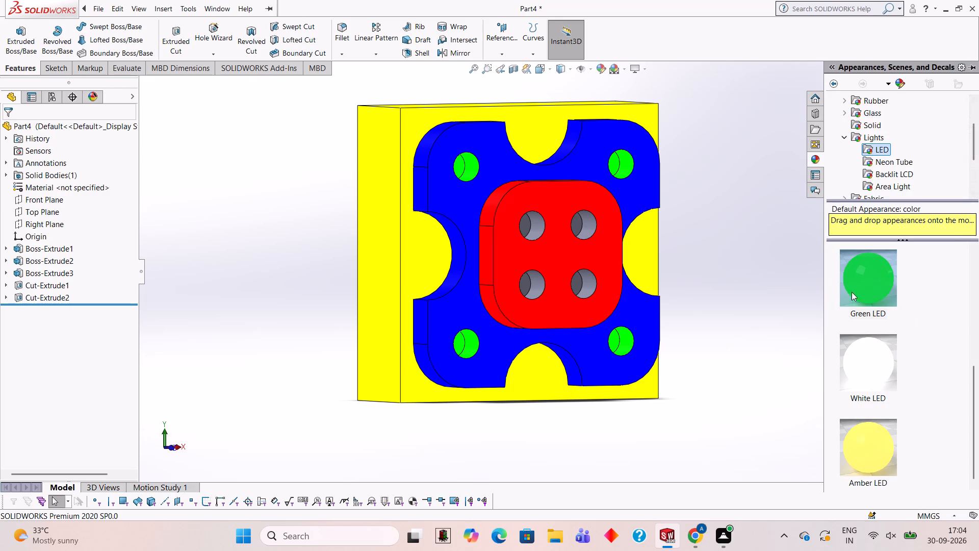
drag(863, 285, 578, 227)
click(578, 227)
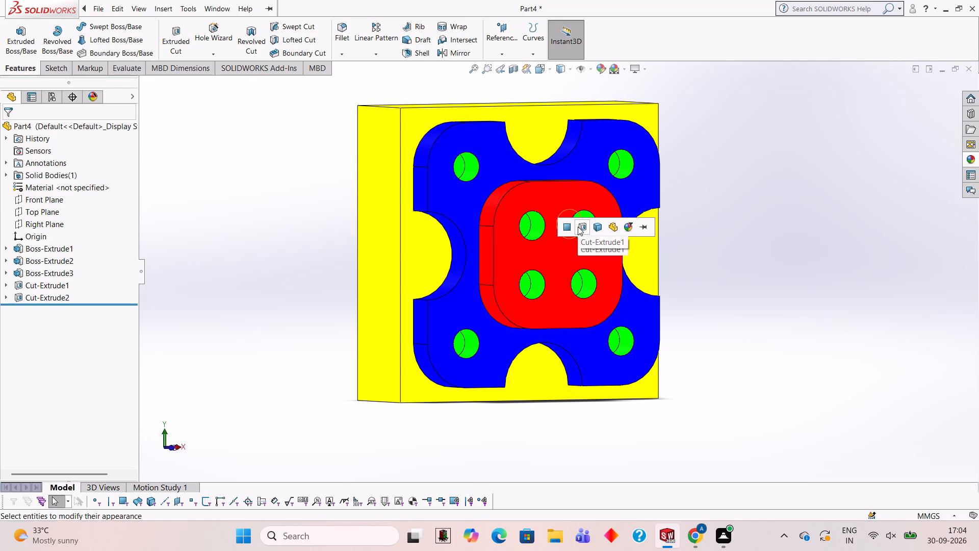
Change the square base block feature's appearance to Blue LED.
click(968, 157)
scroll(881, 329, up, 4)
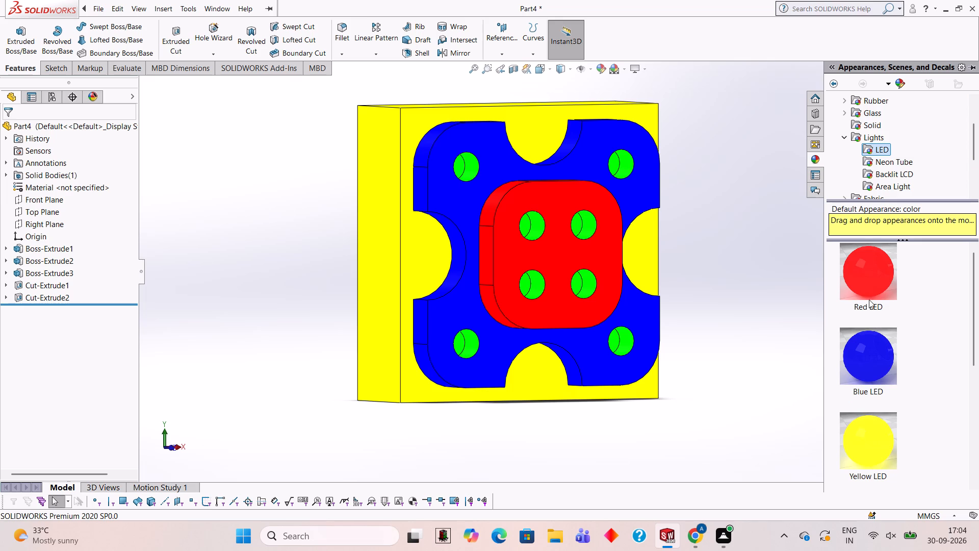
drag(863, 363, 548, 382)
click(975, 163)
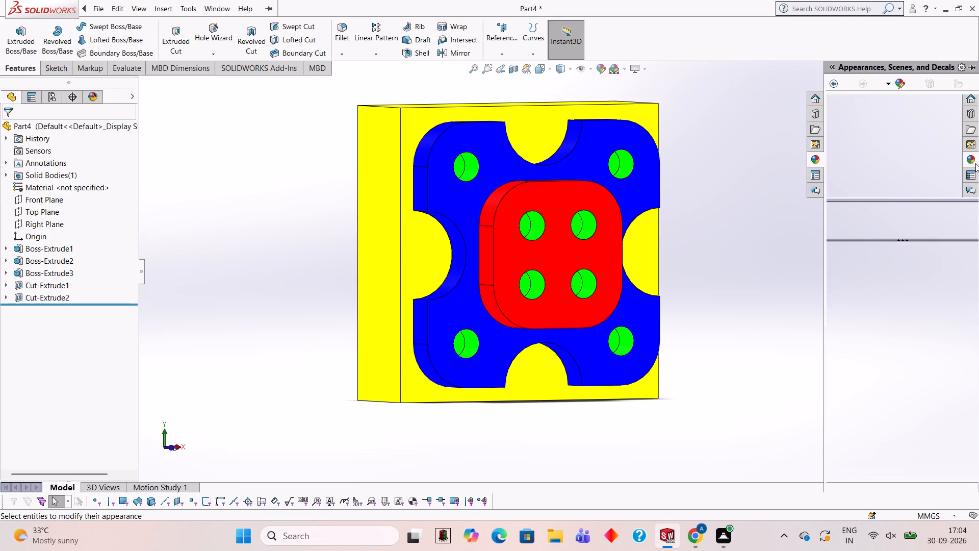
scroll(875, 321, down, 3)
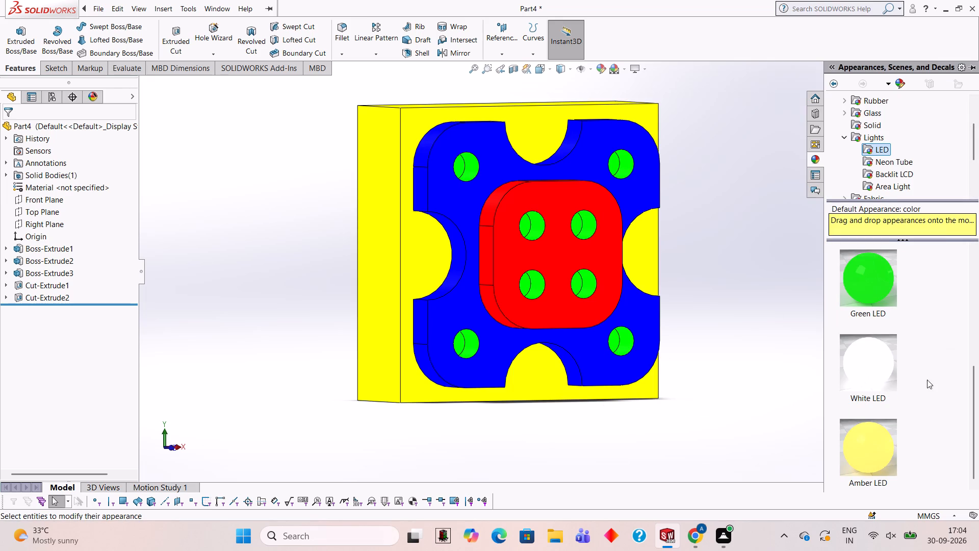
scroll(872, 303, down, 3)
scroll(871, 335, up, 2)
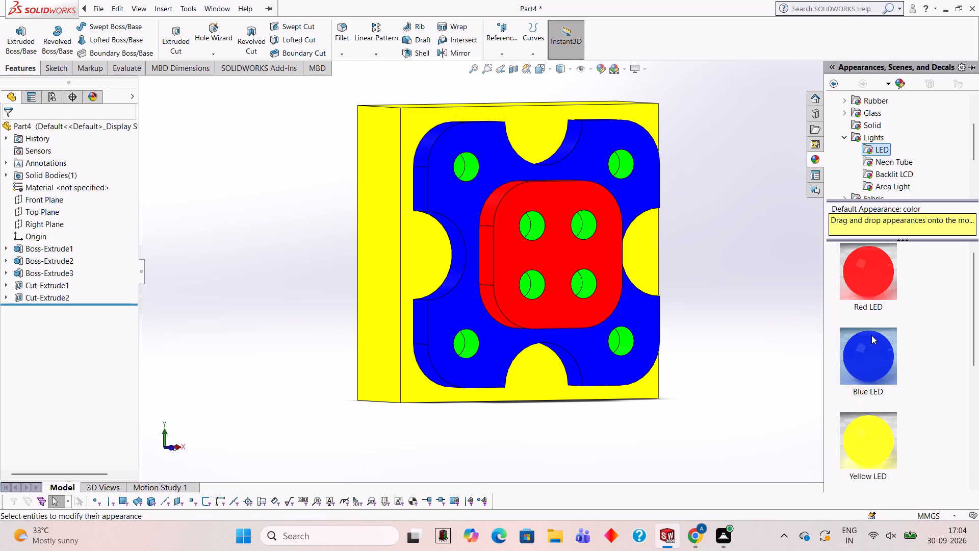
drag(871, 349, 383, 278)
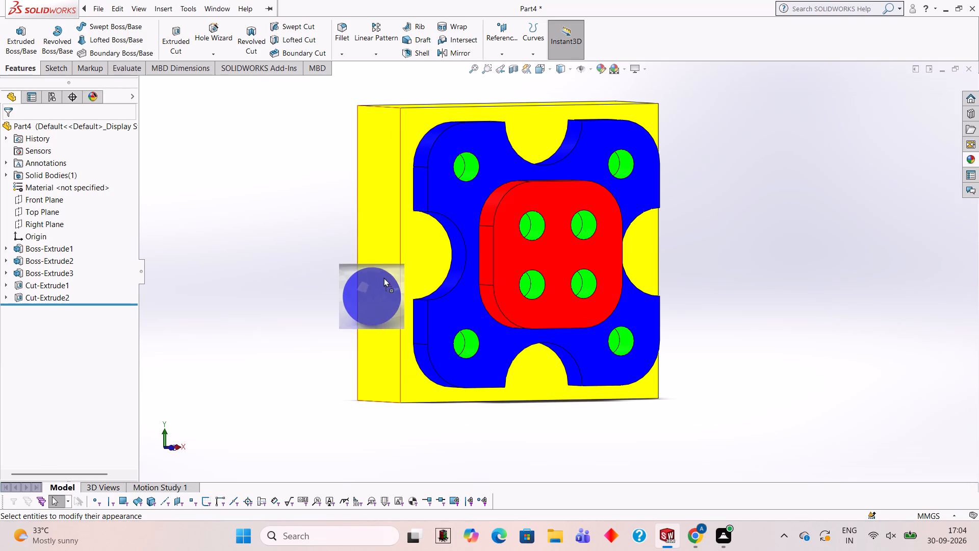
drag(383, 278, 398, 245)
click(398, 245)
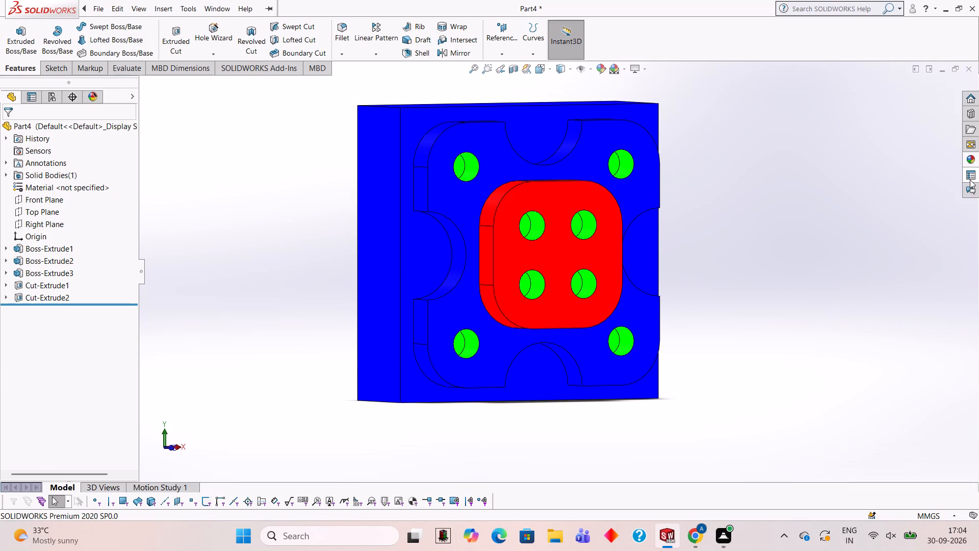
Change the notched boss feature's appearance to Yellow LED.
click(971, 157)
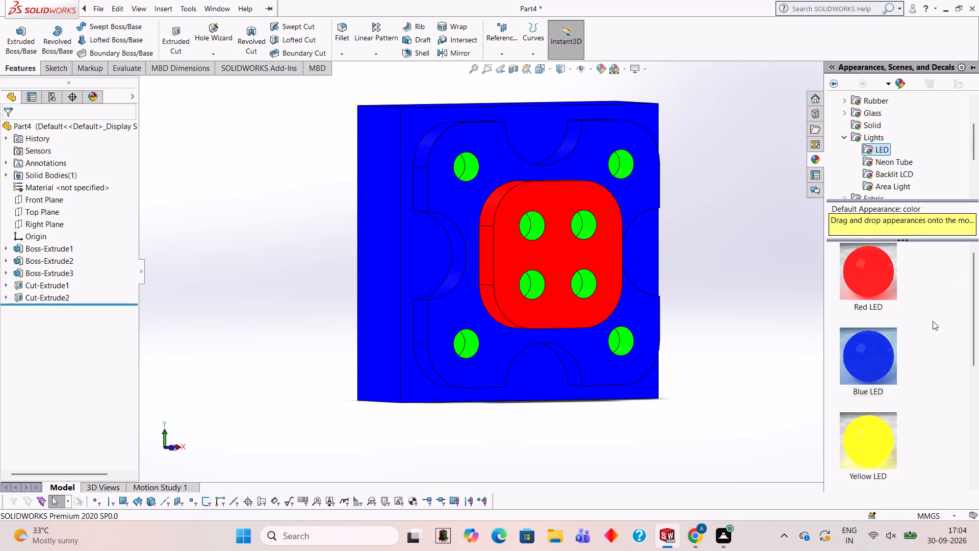
drag(864, 430, 583, 124)
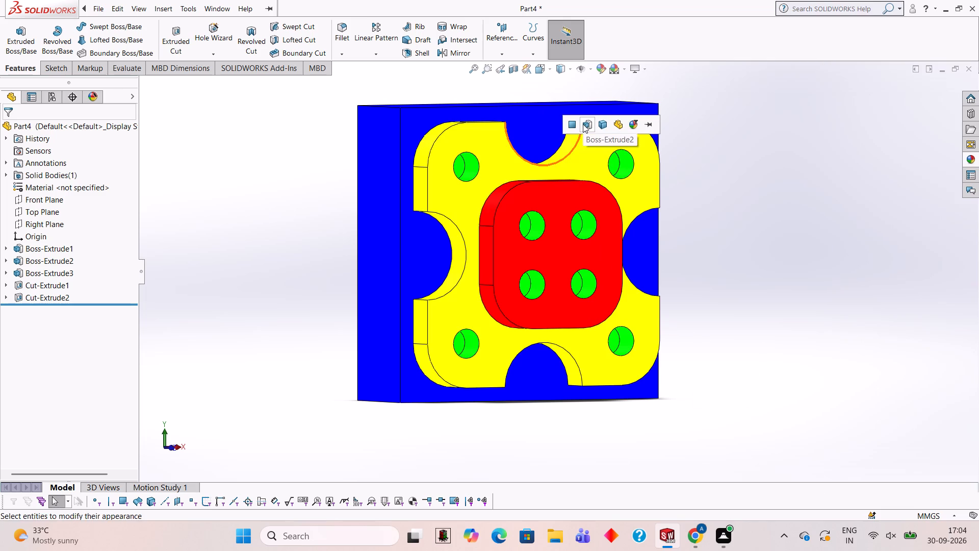
click(583, 124)
Examine the coloured base block, stacked bosses and holes from several angles and zoom levels.
scroll(825, 251, up, 1)
middle_drag(825, 251, 820, 252)
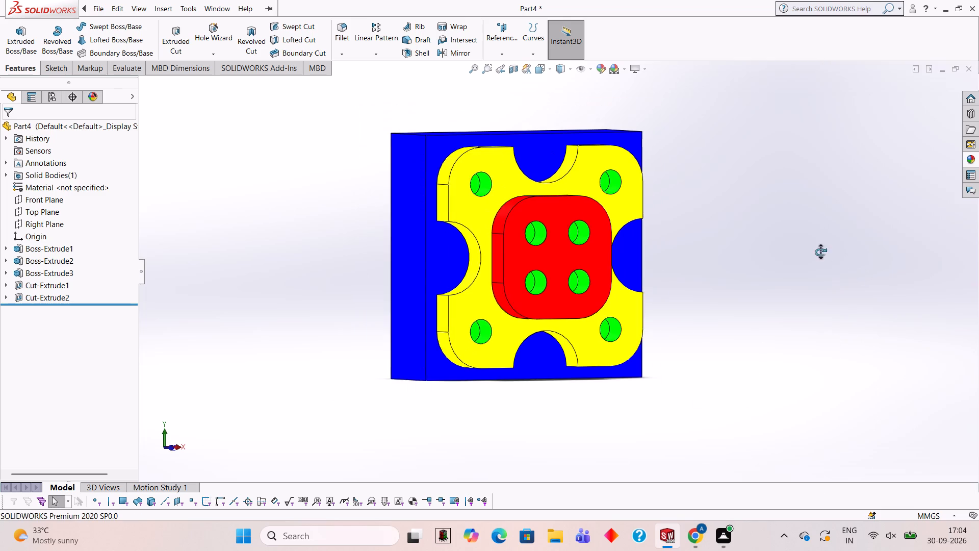
middle_drag(820, 252, 851, 170)
scroll(848, 180, up, 2)
middle_drag(778, 267, 747, 413)
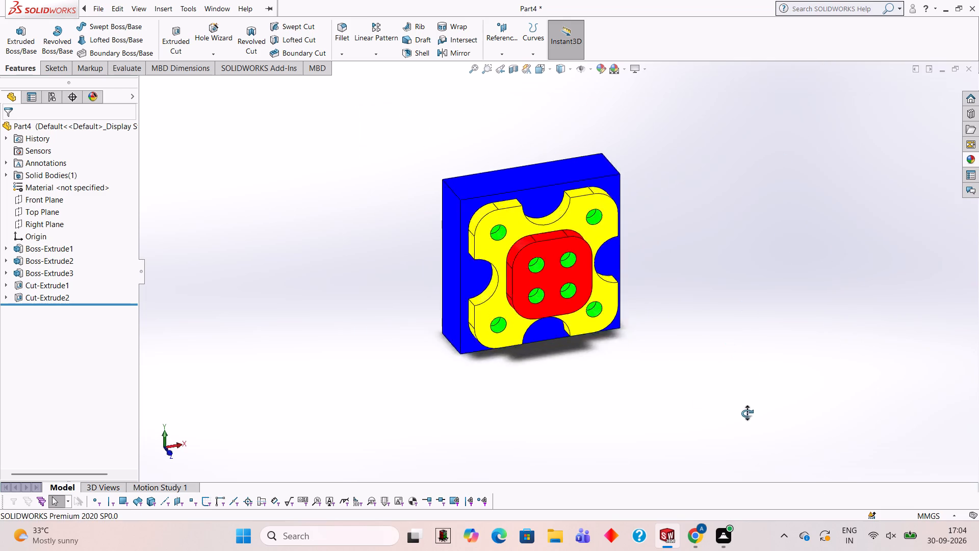
middle_drag(747, 413, 675, 336)
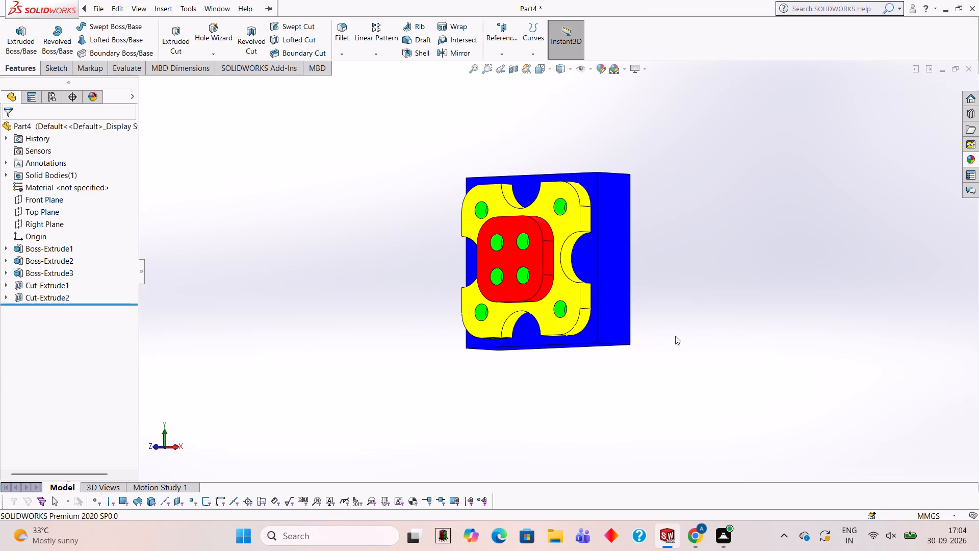
middle_drag(669, 331, 653, 344)
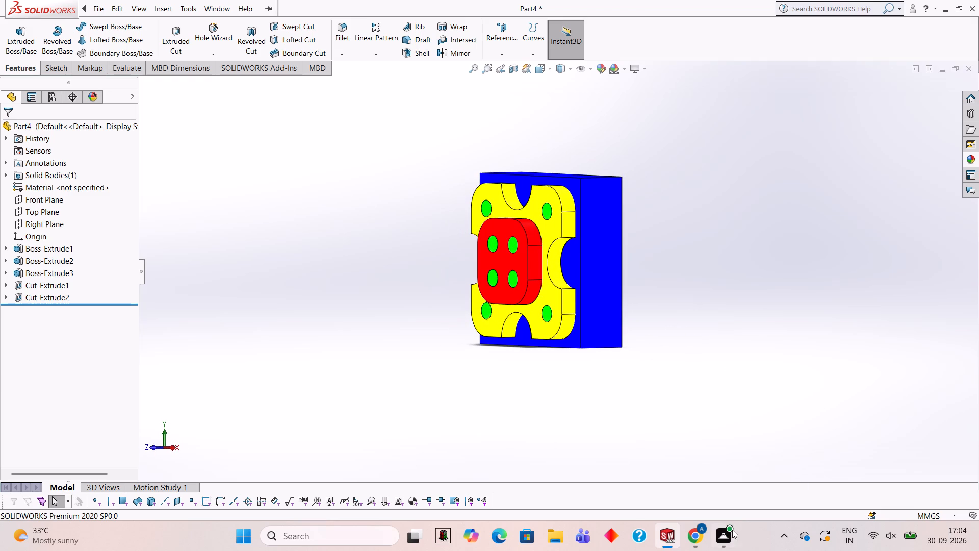
middle_drag(711, 216, 744, 233)
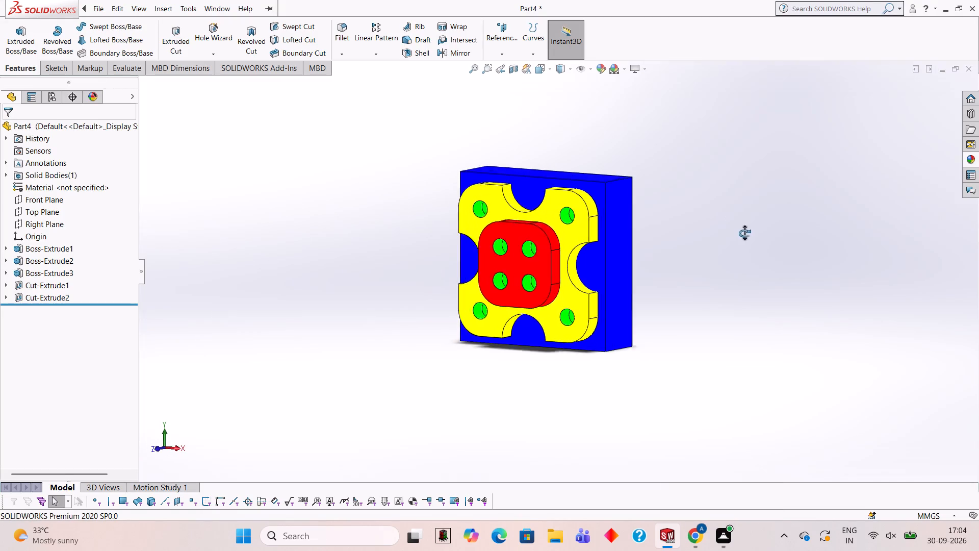
middle_drag(744, 233, 699, 207)
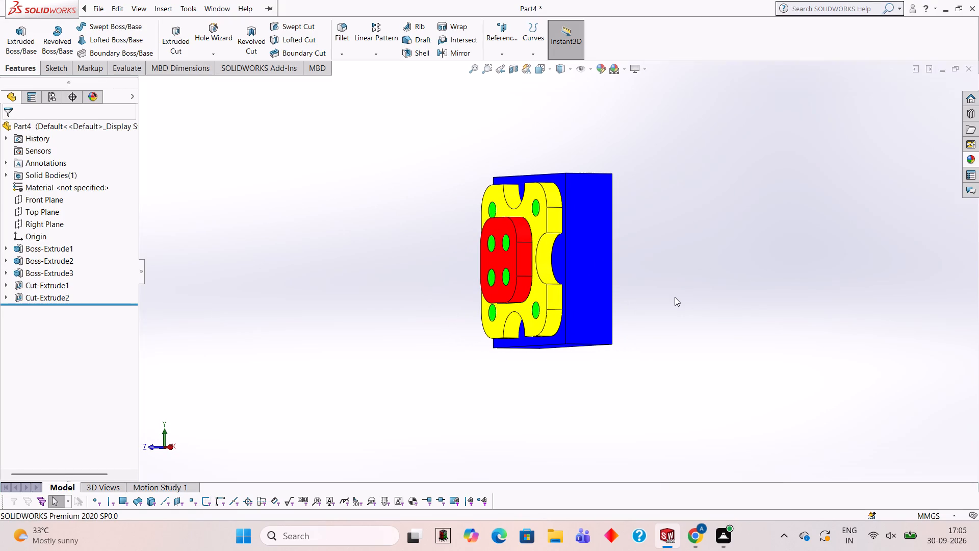
middle_drag(653, 214, 682, 227)
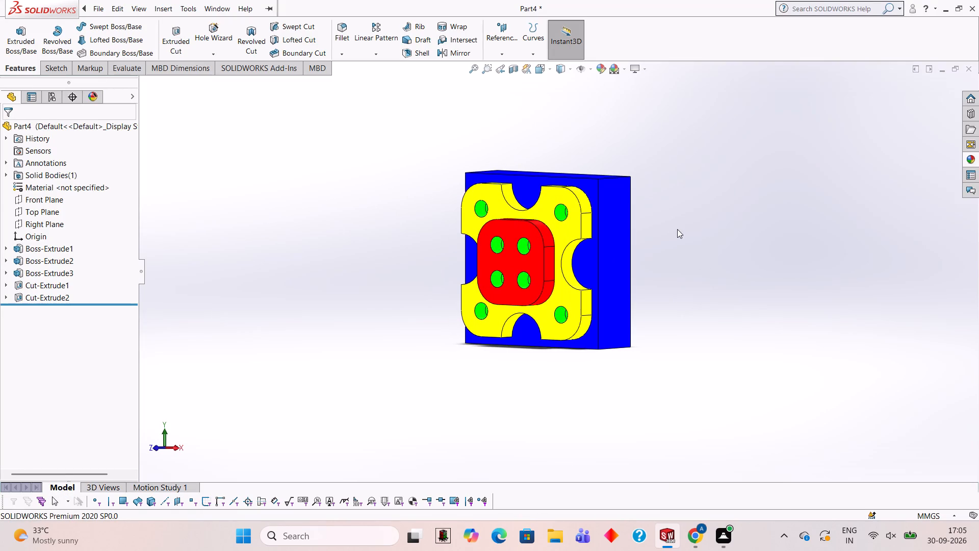
middle_drag(635, 275, 644, 264)
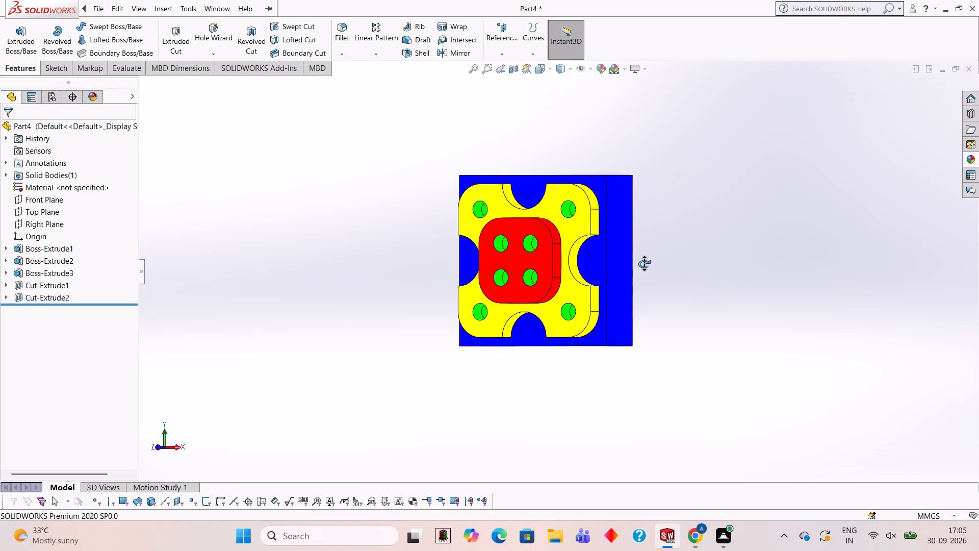
middle_drag(644, 264, 651, 263)
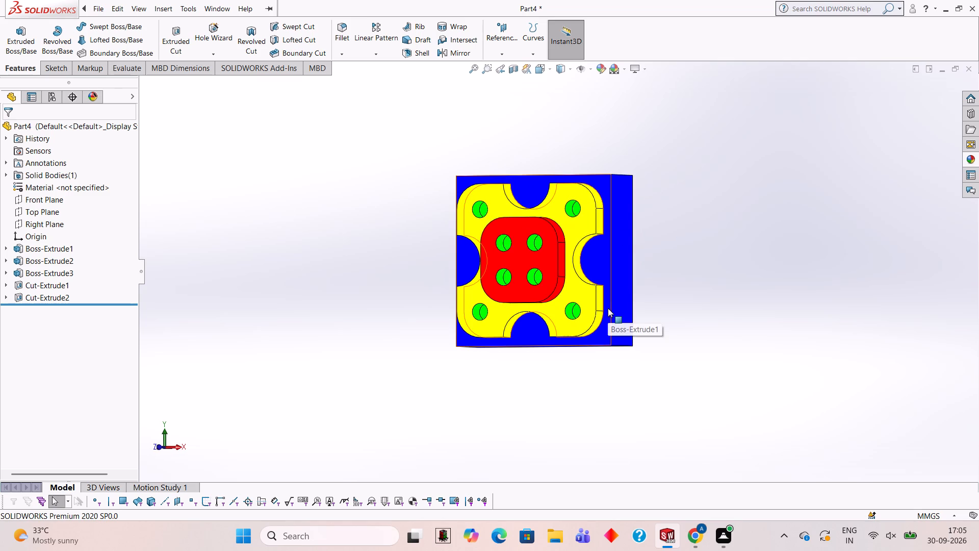
middle_drag(722, 256, 717, 257)
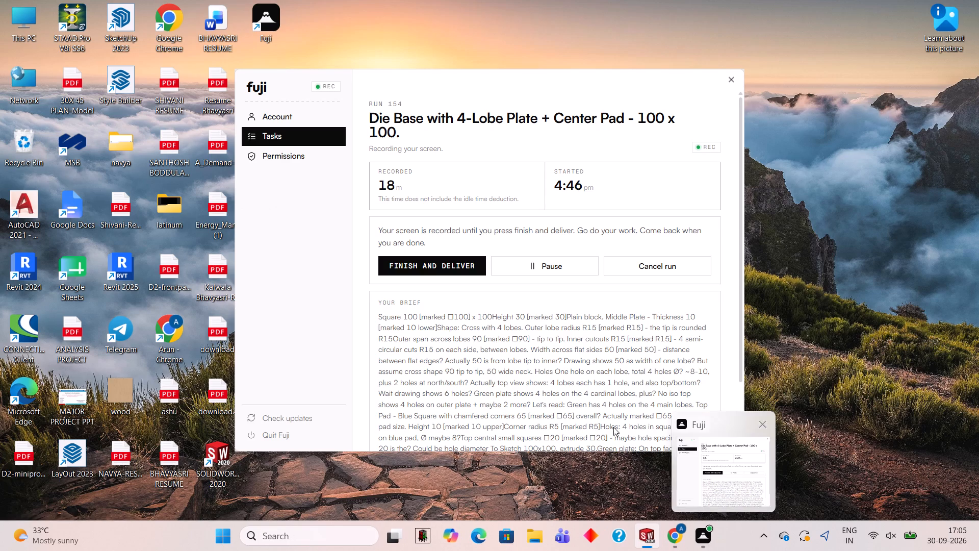
middle_drag(636, 341, 646, 344)
middle_click(743, 234)
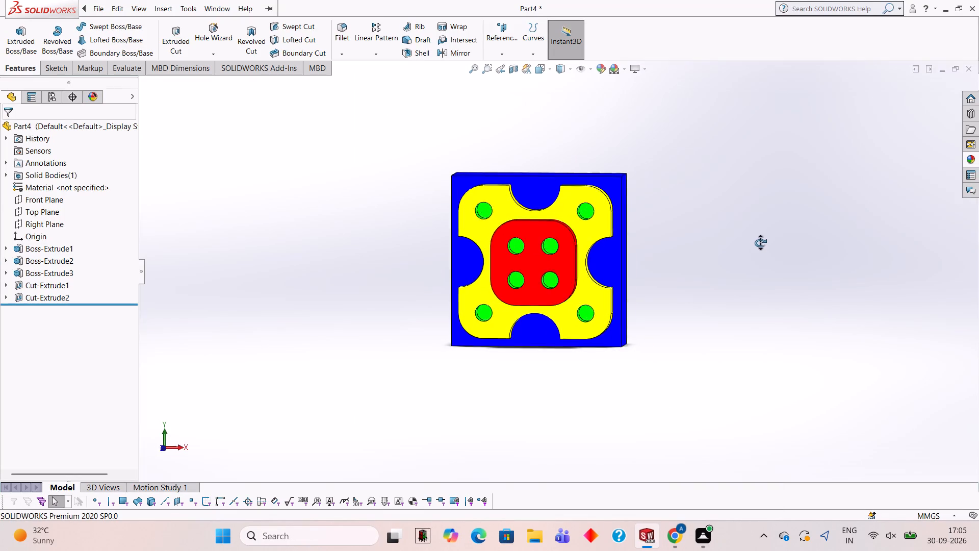
scroll(694, 249, down, 2)
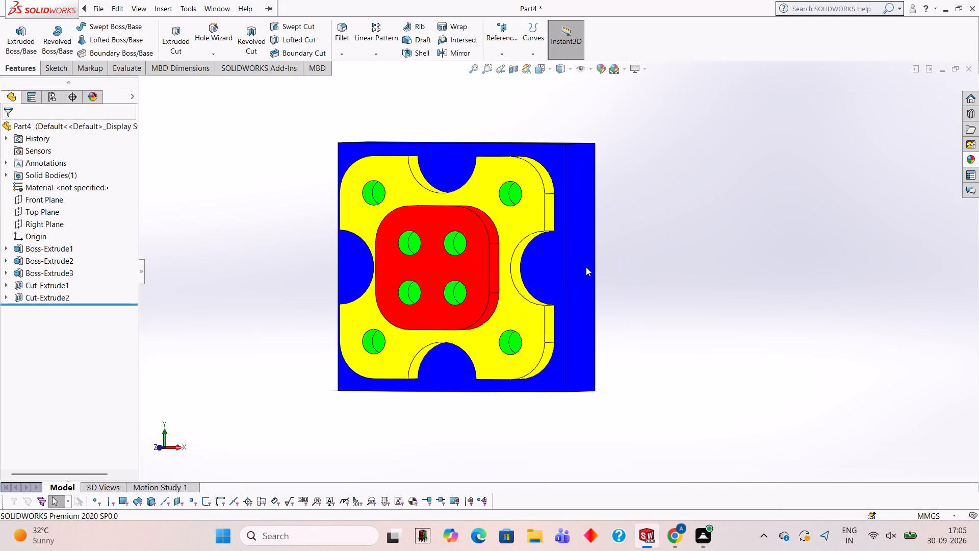
scroll(307, 260, down, 1)
scroll(308, 260, up, 1)
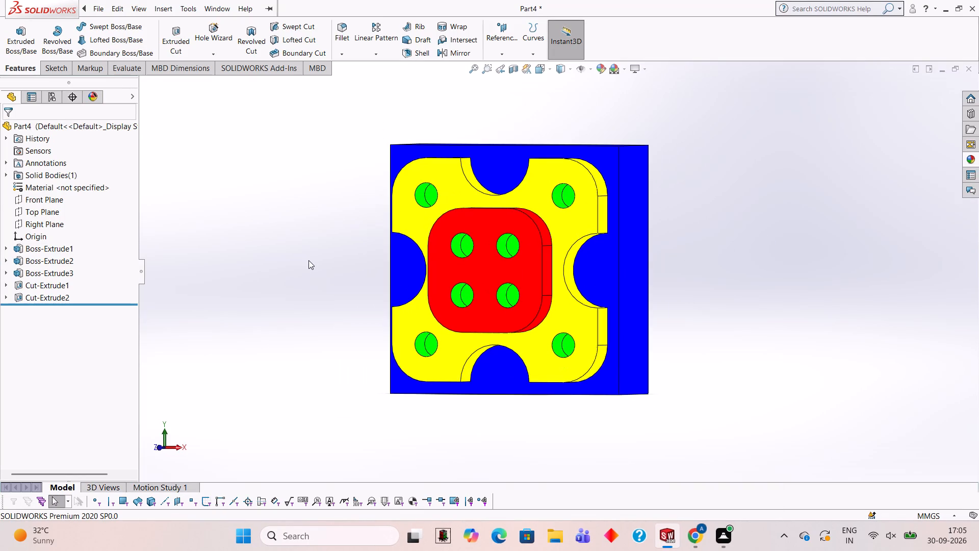
scroll(308, 260, down, 1)
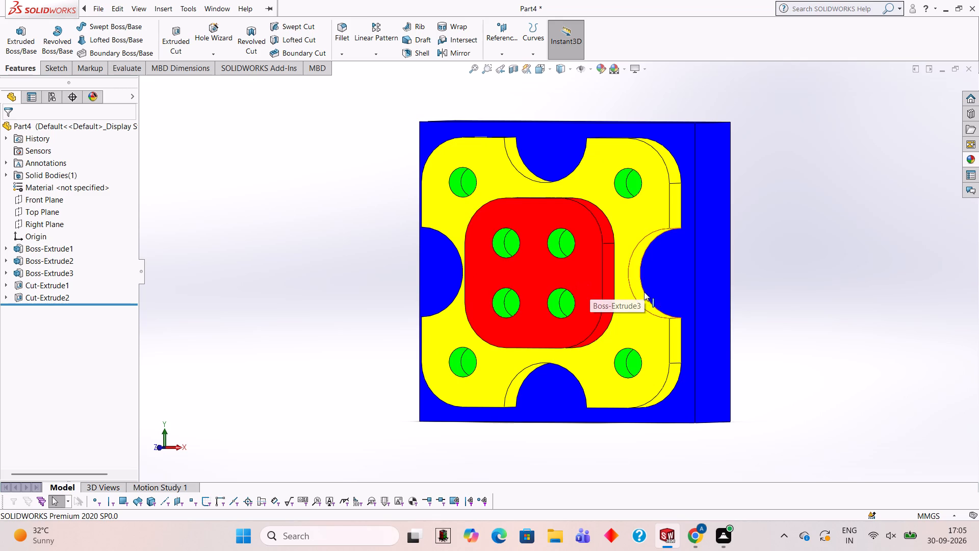
middle_drag(827, 249, 809, 251)
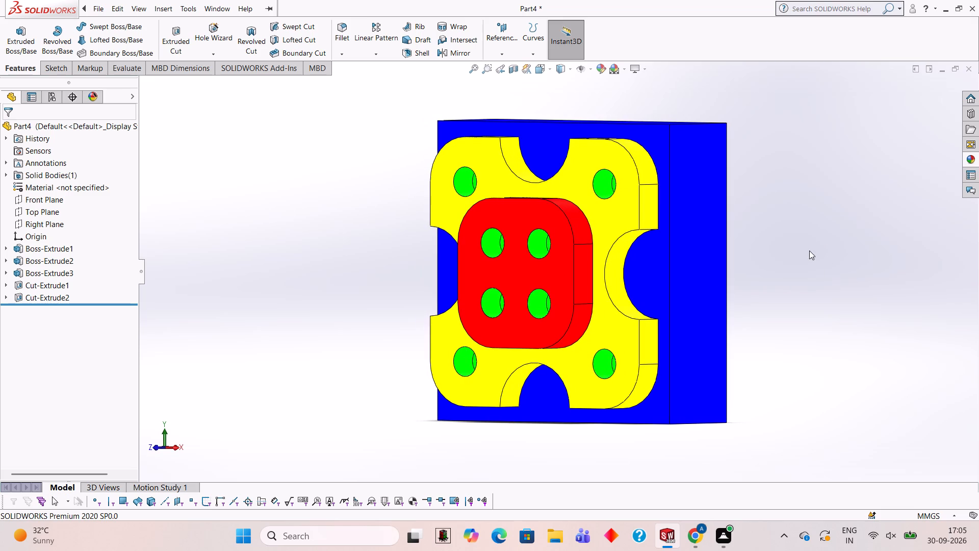
scroll(733, 280, down, 1)
middle_drag(738, 291, 789, 169)
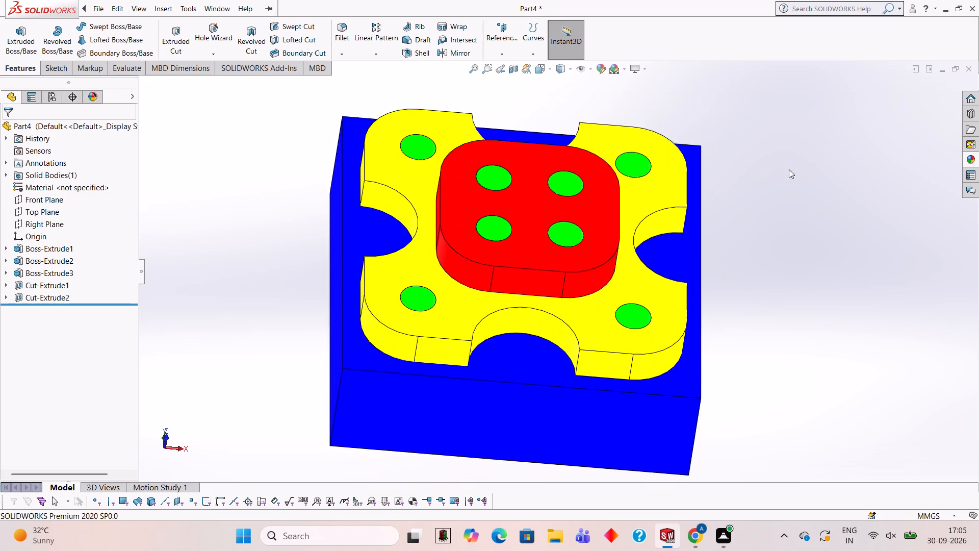
Inspect the coloured block, stacked bosses and holes from the front, back, sides and an oblique view.
middle_drag(771, 252, 769, 291)
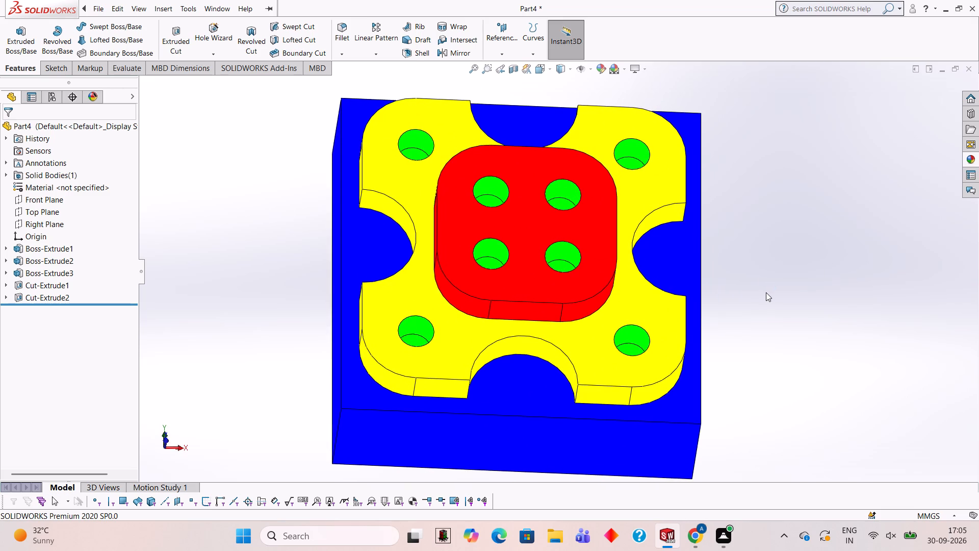
middle_drag(776, 229, 637, 226)
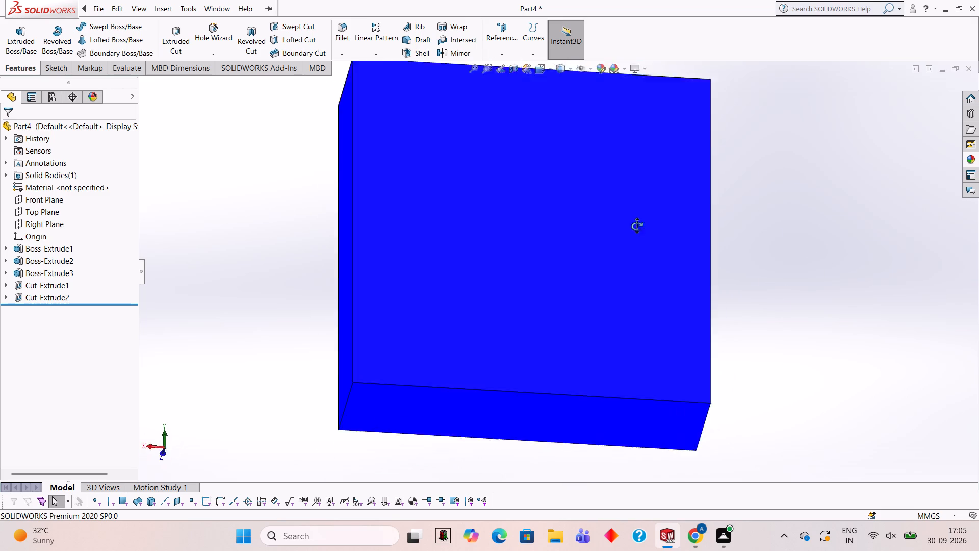
middle_drag(637, 226, 708, 336)
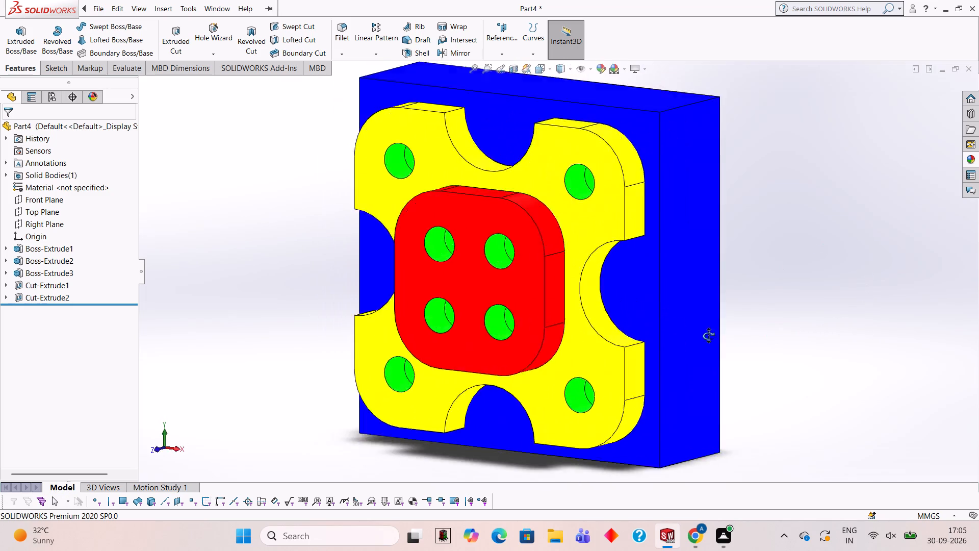
middle_drag(708, 336, 690, 306)
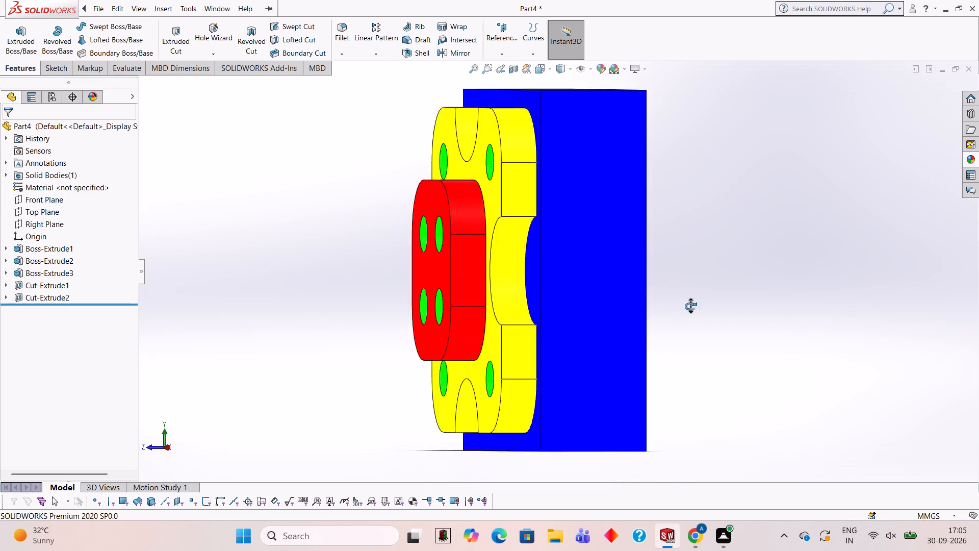
middle_drag(690, 306, 790, 243)
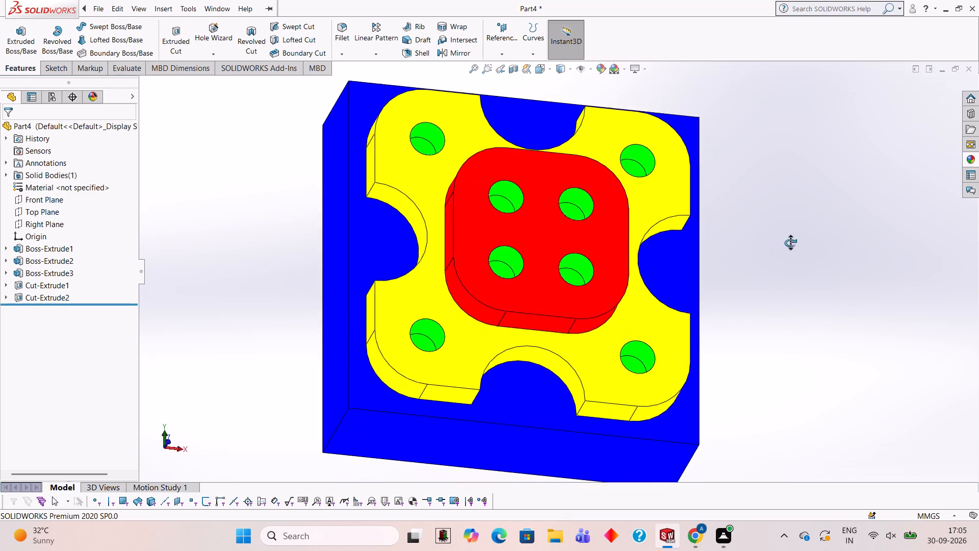
middle_drag(790, 243, 786, 235)
scroll(779, 234, up, 3)
middle_drag(775, 235, 748, 231)
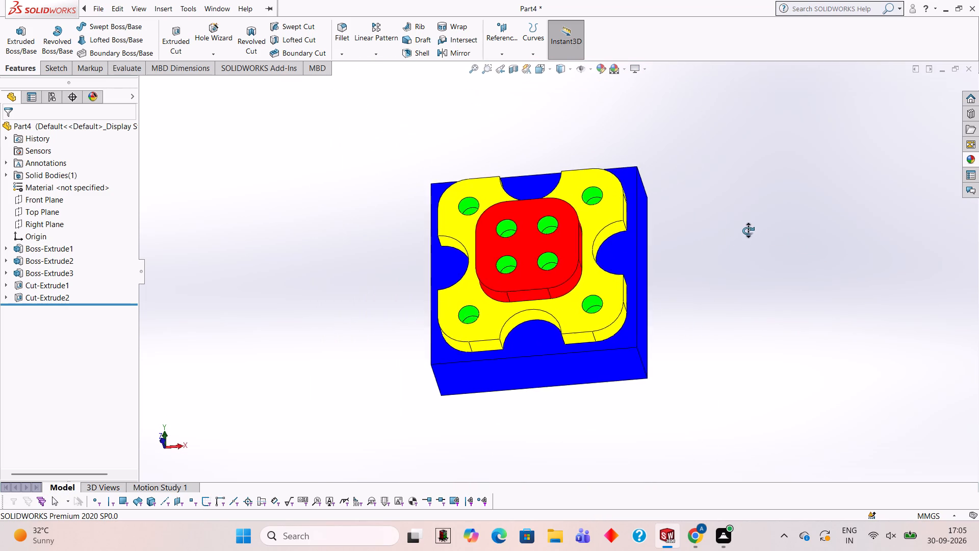
middle_drag(748, 231, 747, 216)
scroll(704, 264, up, 2)
middle_drag(704, 264, 717, 221)
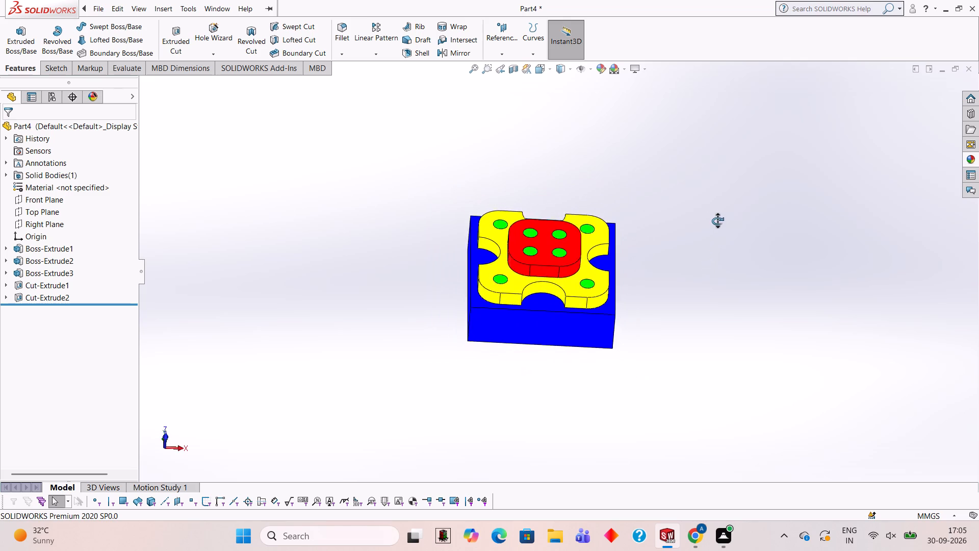
middle_drag(717, 221, 758, 339)
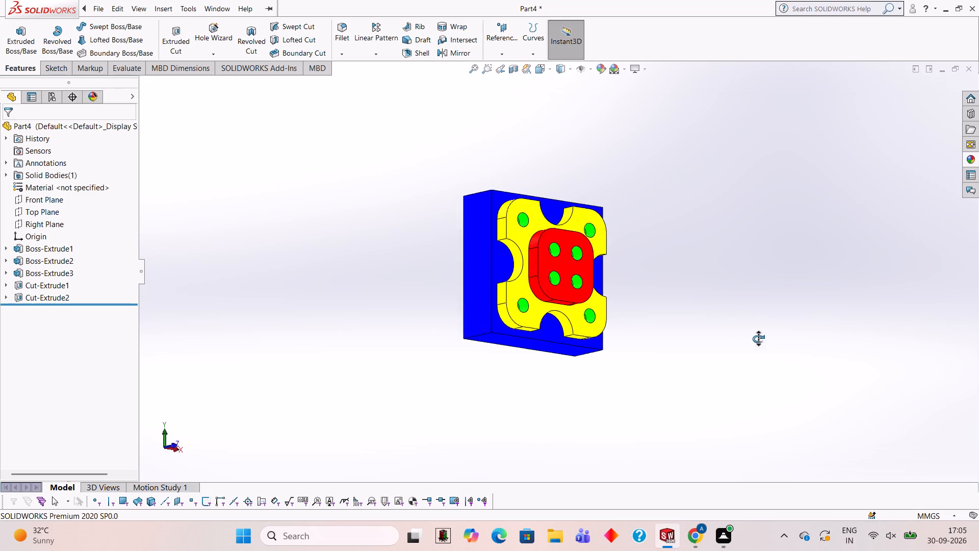
middle_drag(758, 339, 759, 372)
scroll(561, 215, down, 2)
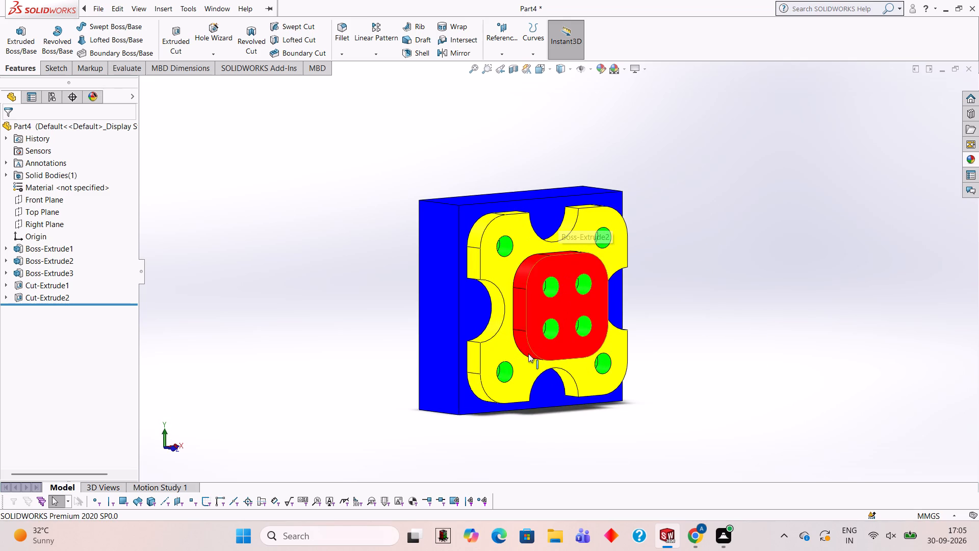
scroll(511, 367, down, 1)
scroll(405, 275, down, 1)
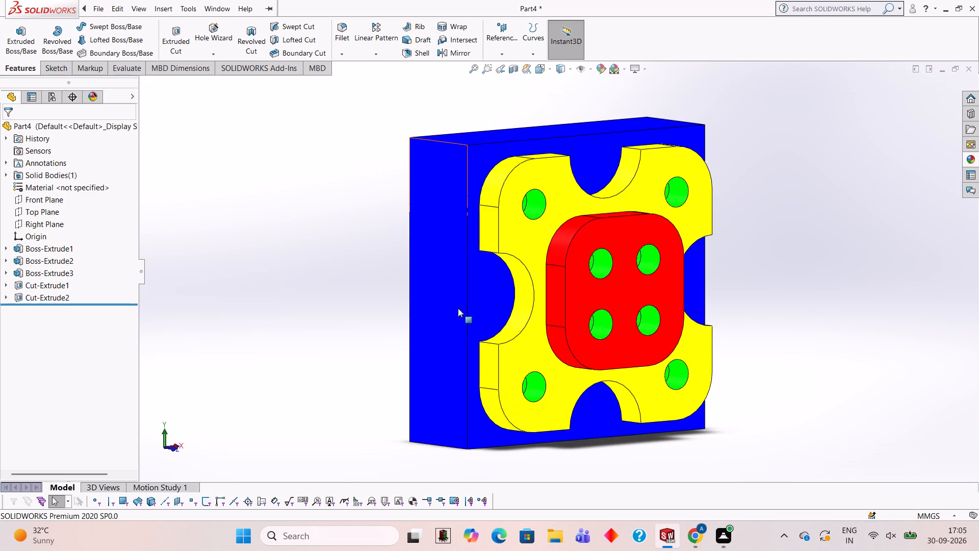
scroll(469, 309, up, 1)
scroll(469, 309, down, 1)
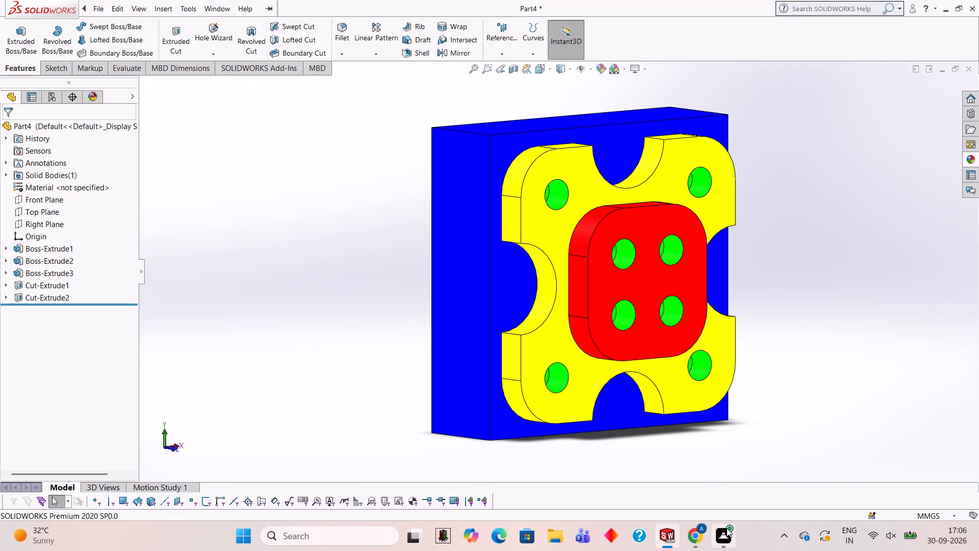
middle_drag(807, 235, 795, 233)
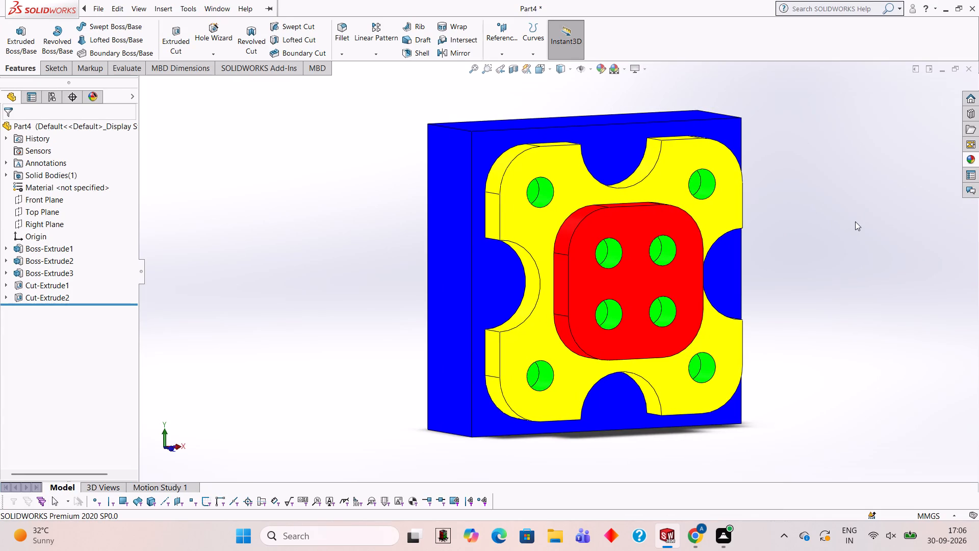
middle_drag(855, 221, 768, 245)
middle_drag(768, 246, 698, 253)
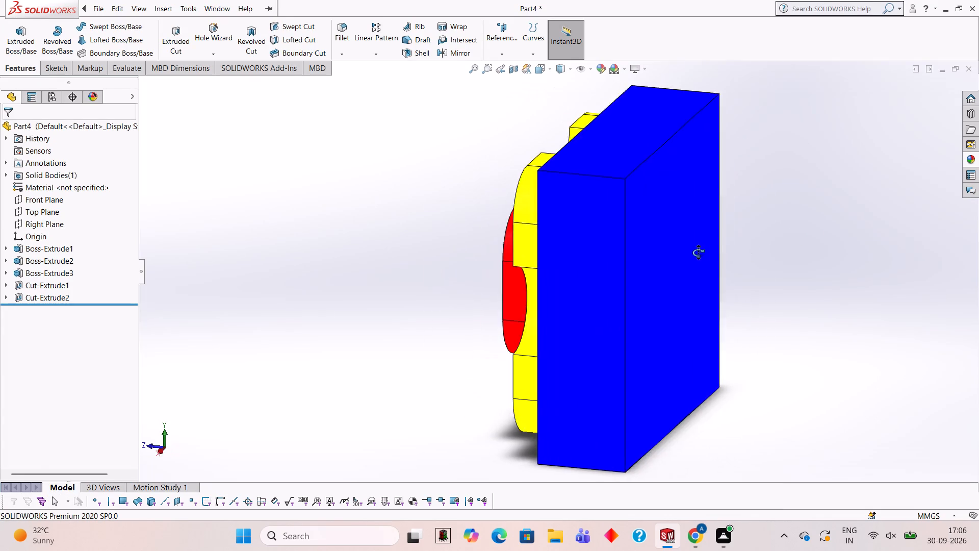
middle_drag(698, 253, 698, 260)
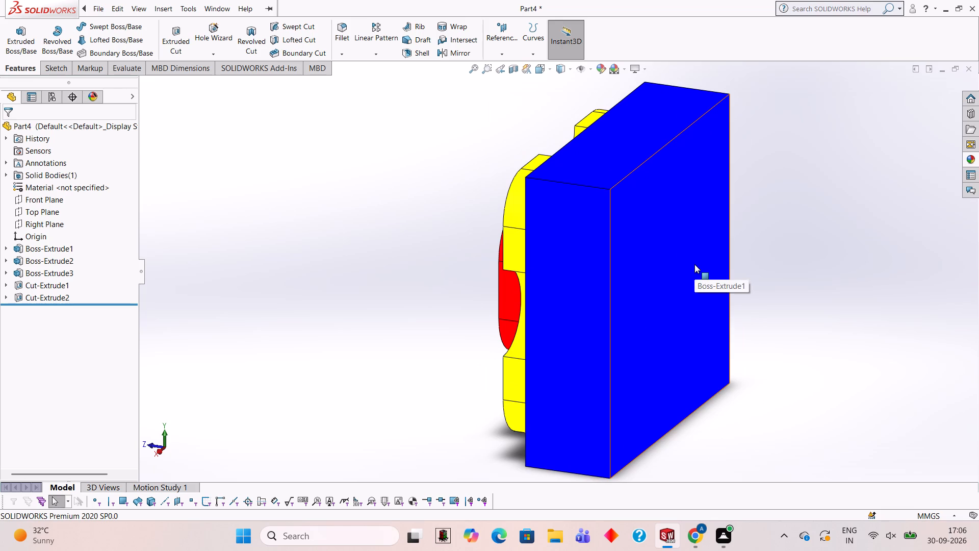
middle_drag(769, 209, 759, 211)
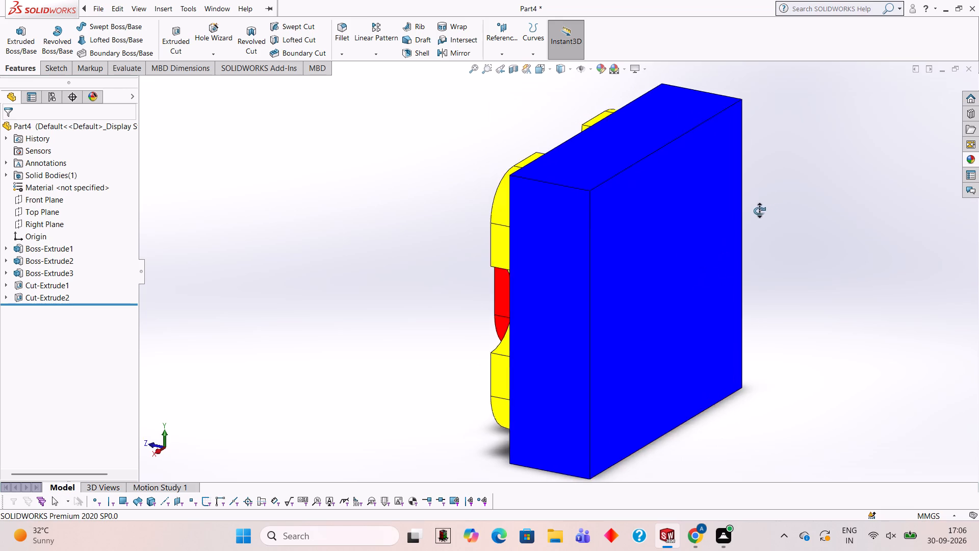
middle_drag(759, 211, 750, 212)
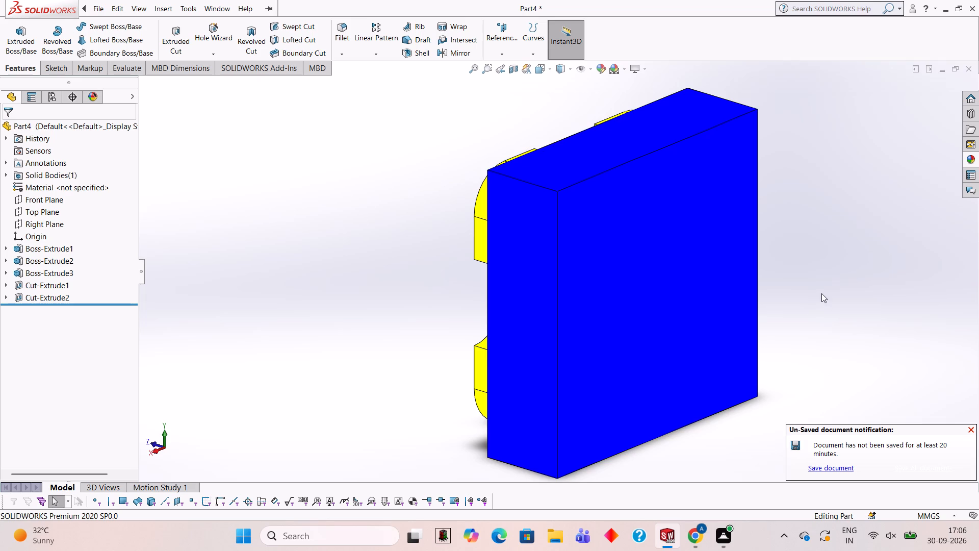
middle_drag(828, 295, 891, 324)
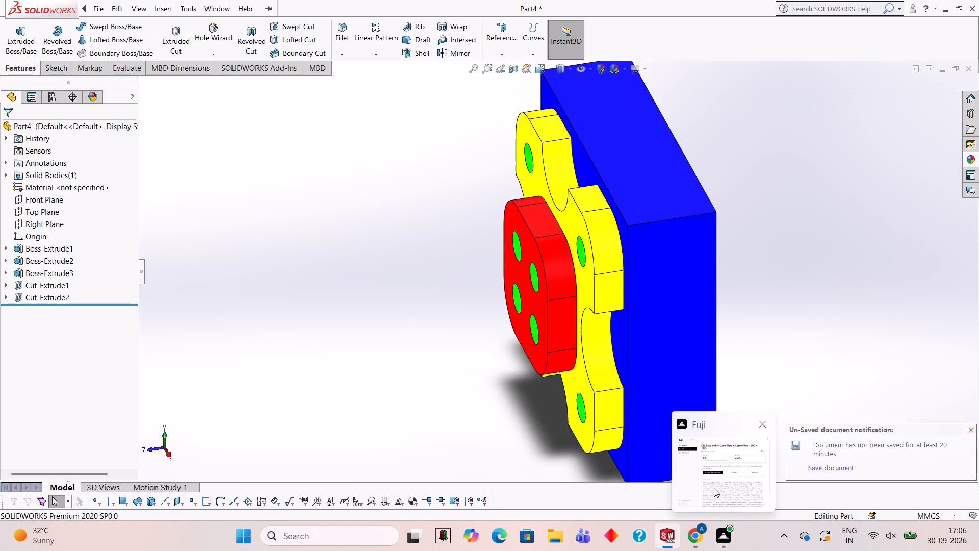
middle_drag(836, 243, 867, 184)
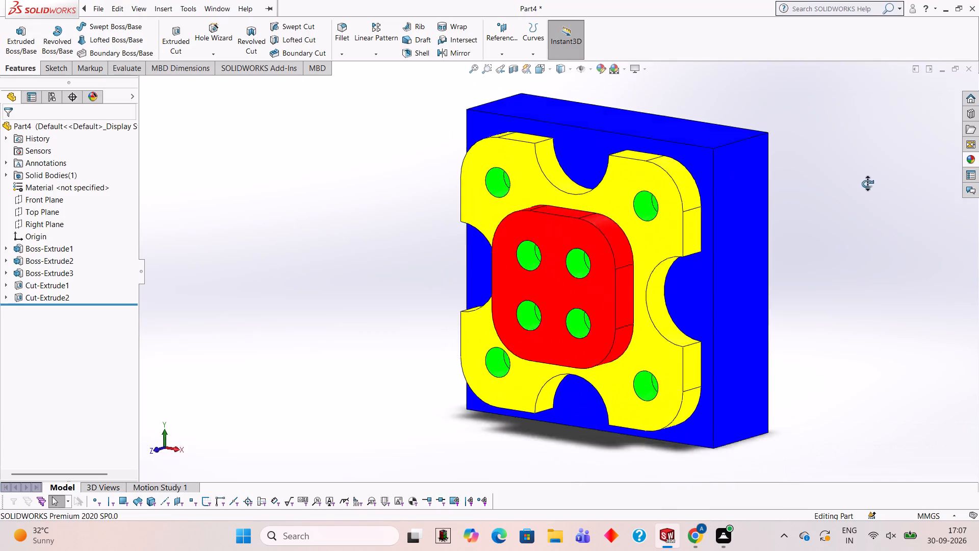
middle_drag(867, 184, 860, 174)
scroll(835, 216, up, 3)
middle_drag(809, 243, 889, 195)
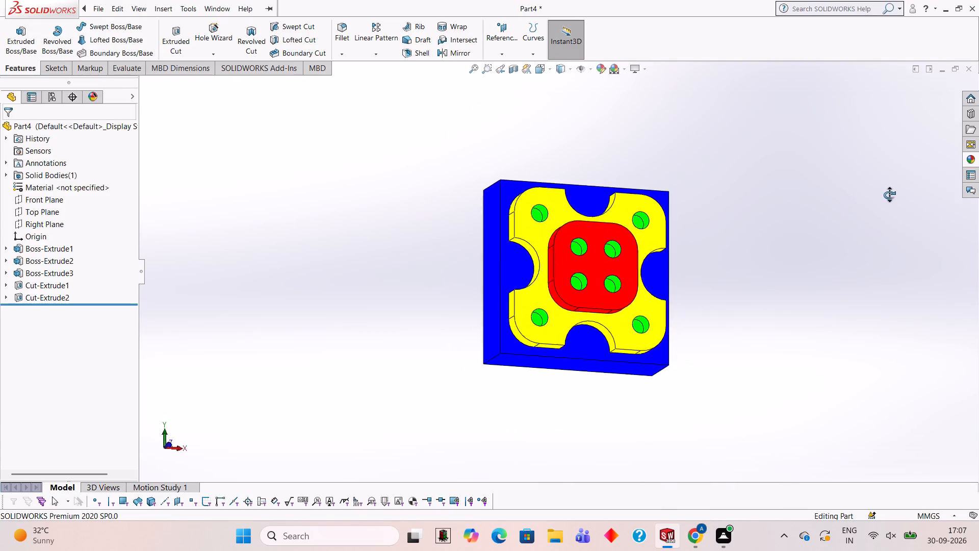
middle_drag(889, 195, 894, 186)
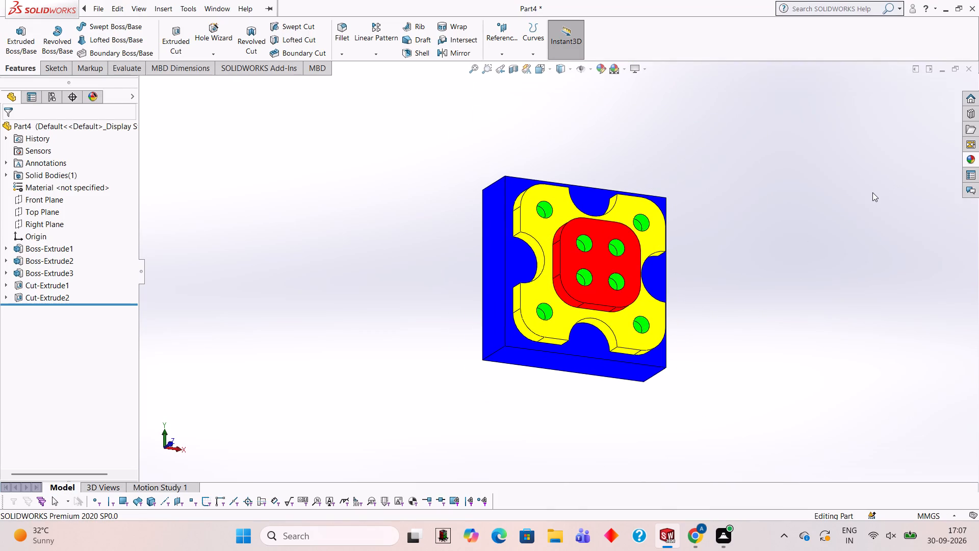
middle_drag(727, 238, 693, 230)
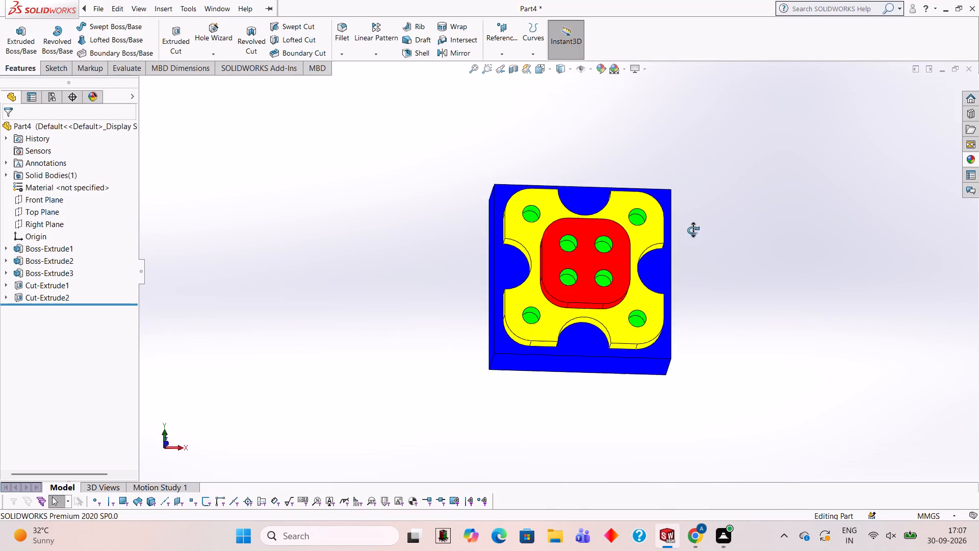
middle_drag(693, 230, 725, 249)
scroll(725, 250, up, 2)
middle_drag(725, 250, 727, 267)
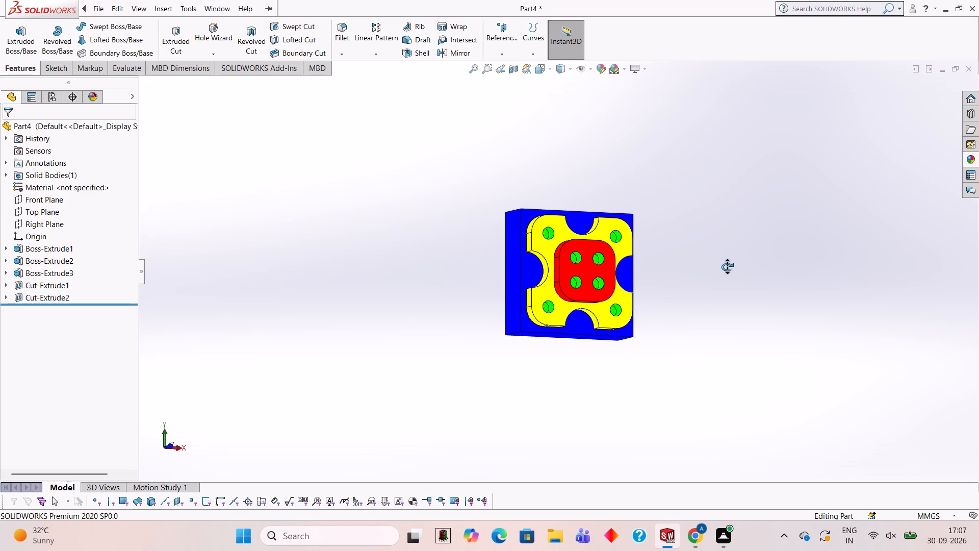
middle_drag(727, 267, 721, 264)
middle_drag(718, 315, 695, 201)
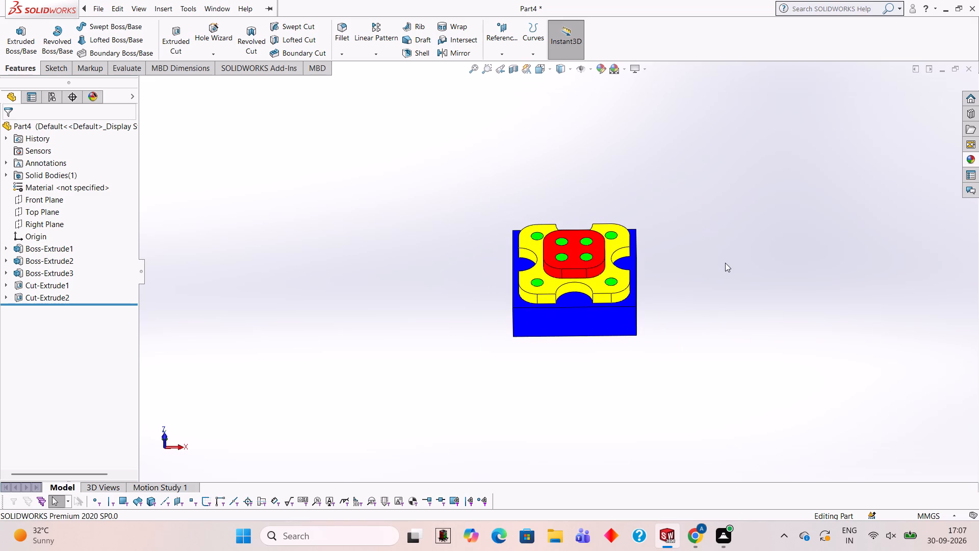
Save the part in the Documents folder as OOOOOO, in SOLIDWORKS Part format.
key(ctrl+s)
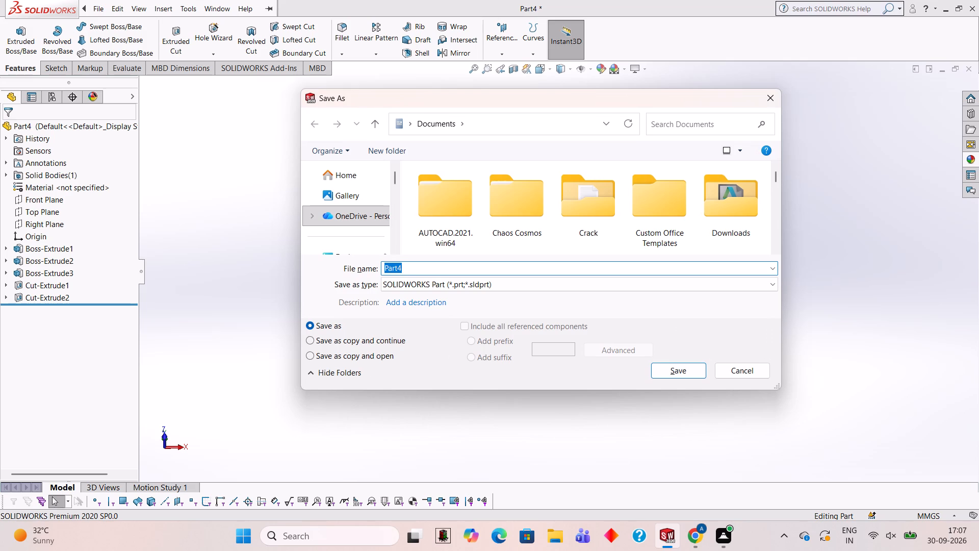
text(OOOOOO)
click(678, 365)
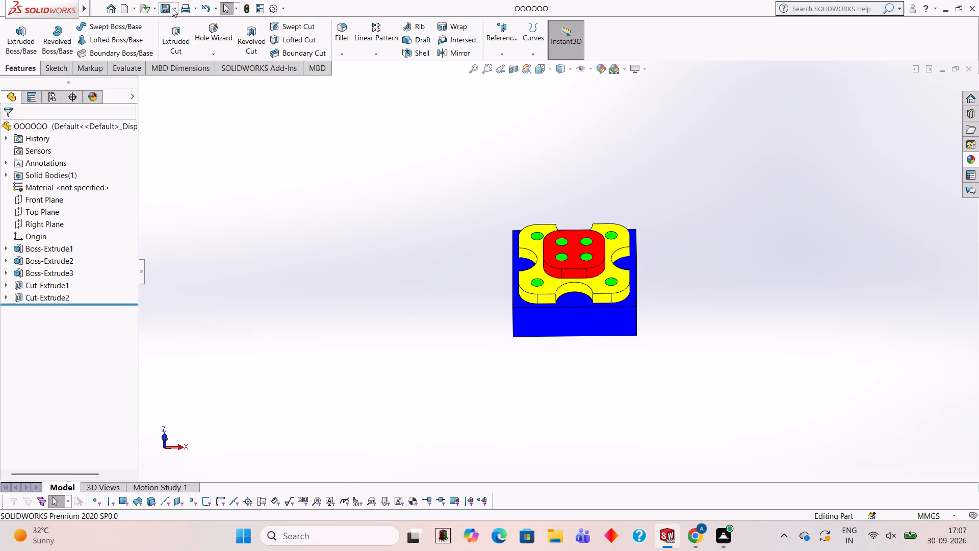
Save a PDF version of the part as OOOOOO in the Documents folder, in Adobe Portable Document Format.
click(177, 7)
click(188, 40)
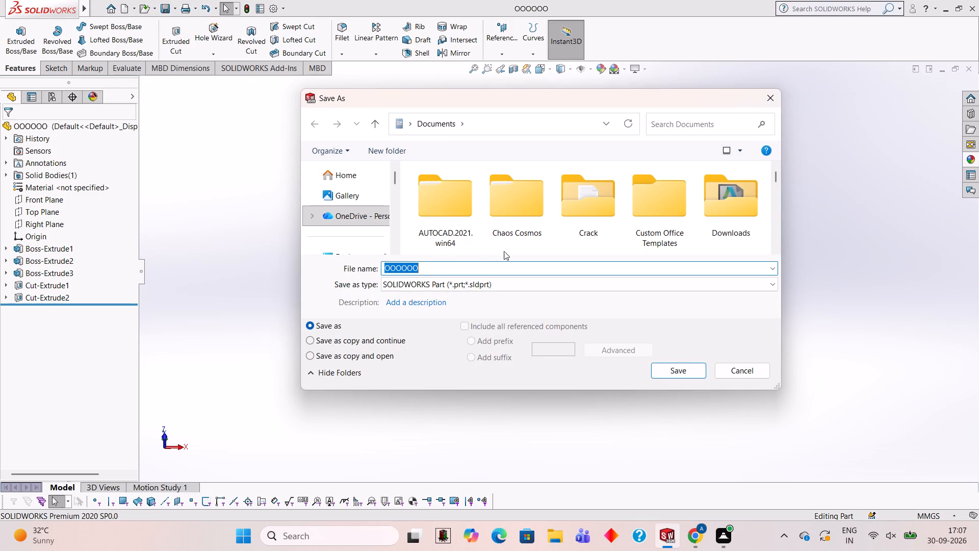
click(505, 282)
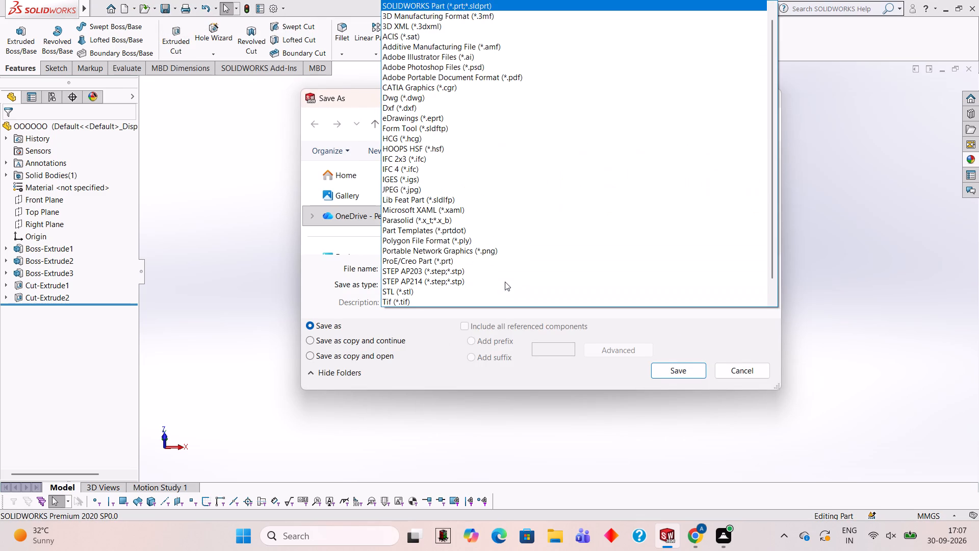
click(477, 81)
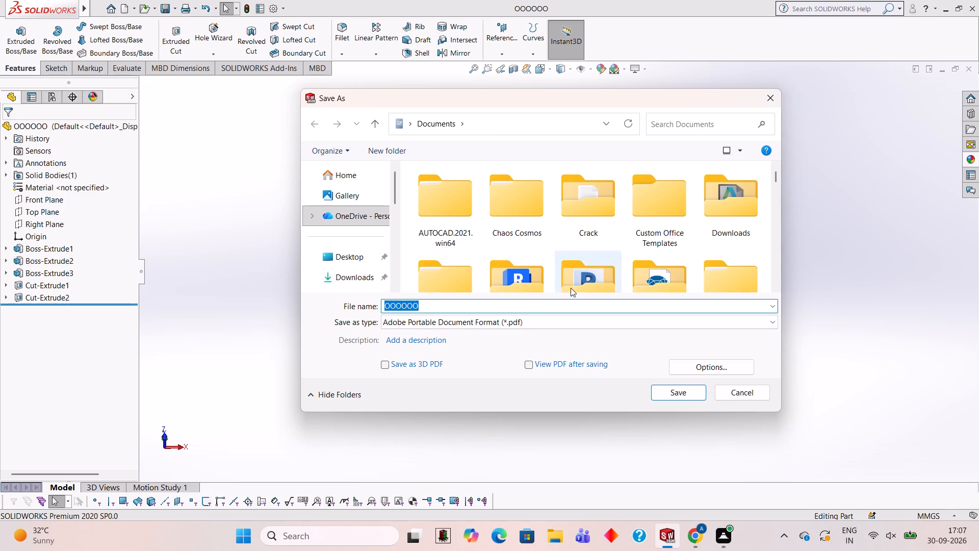
click(674, 388)
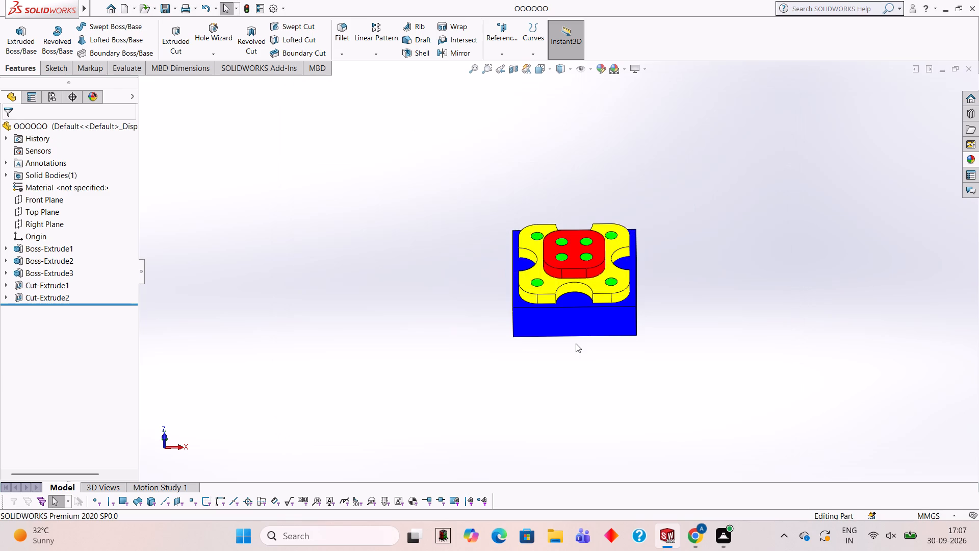